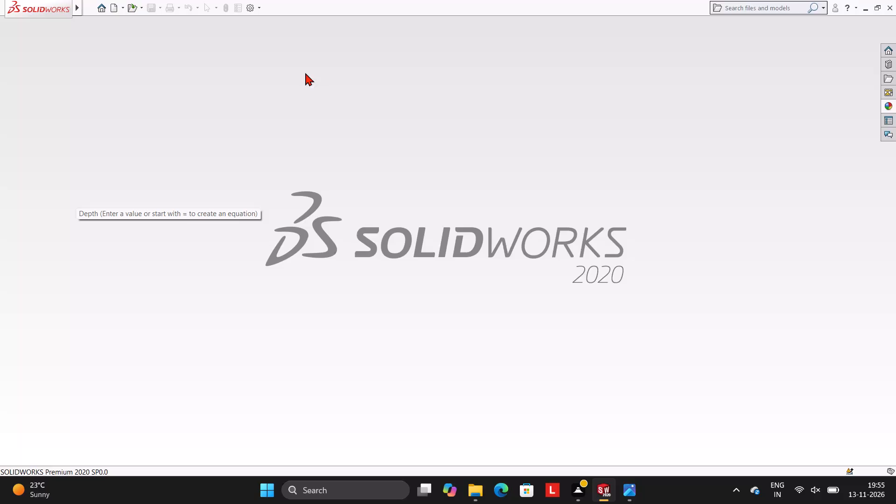
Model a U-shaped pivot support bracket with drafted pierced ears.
Create a new part document.
left_click(118, 6)
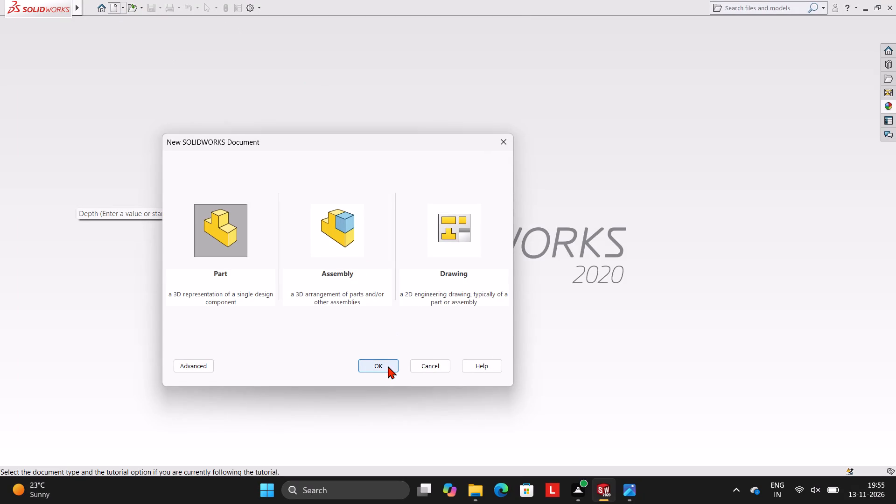
left_click(388, 366)
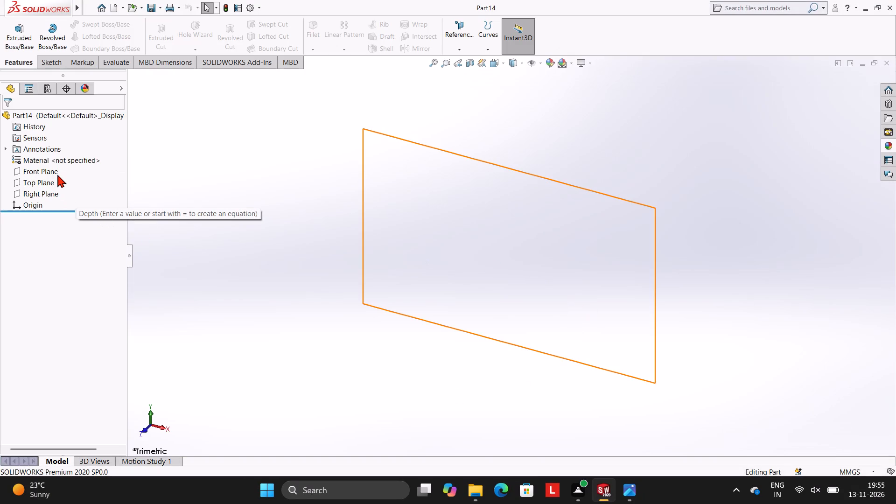
Start a sketch on the Front Plane.
left_click(57, 175)
left_click(63, 161)
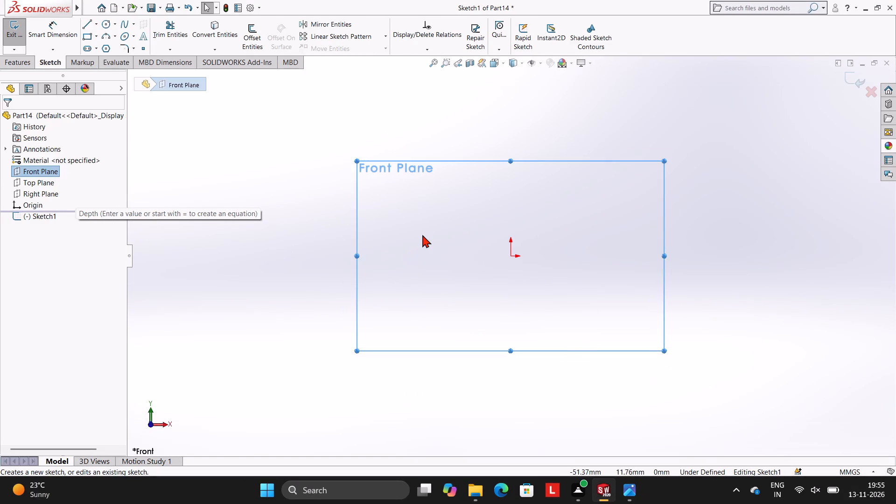
left_click(422, 235)
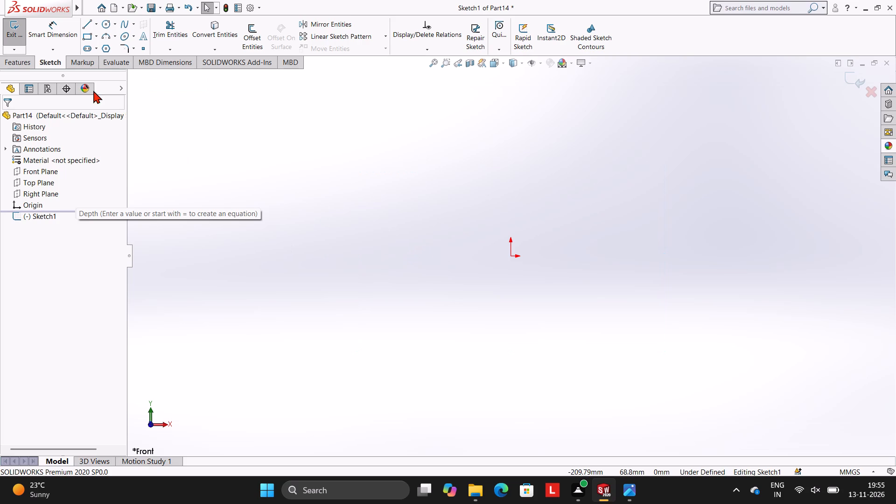
Sketch a 70 mm horizontal base line starting at the origin and running to the right.
left_click(88, 20)
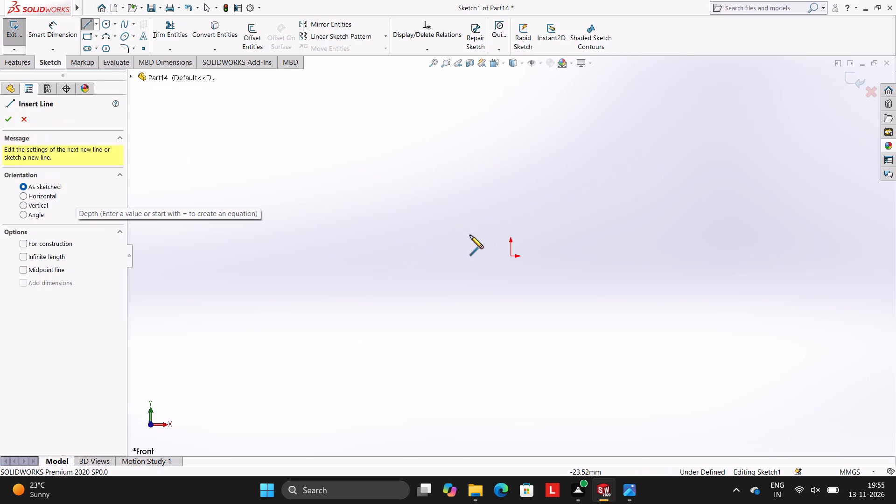
left_click(509, 254)
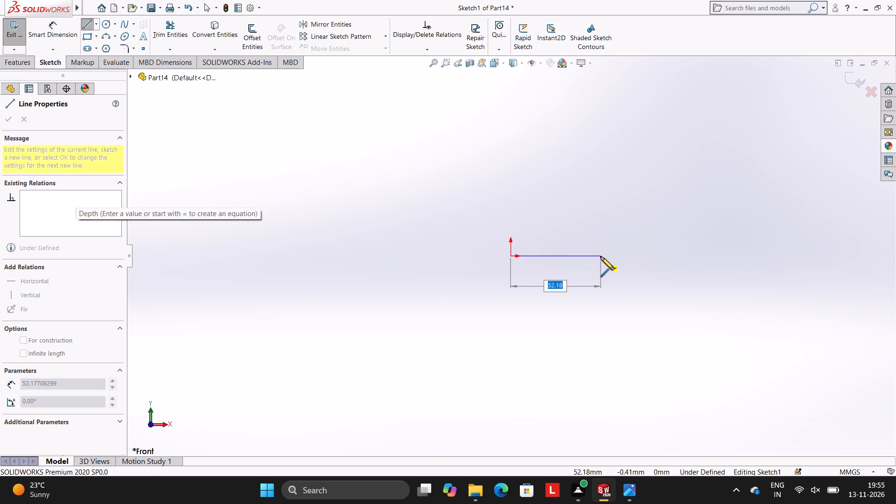
type("70")
key("Return")
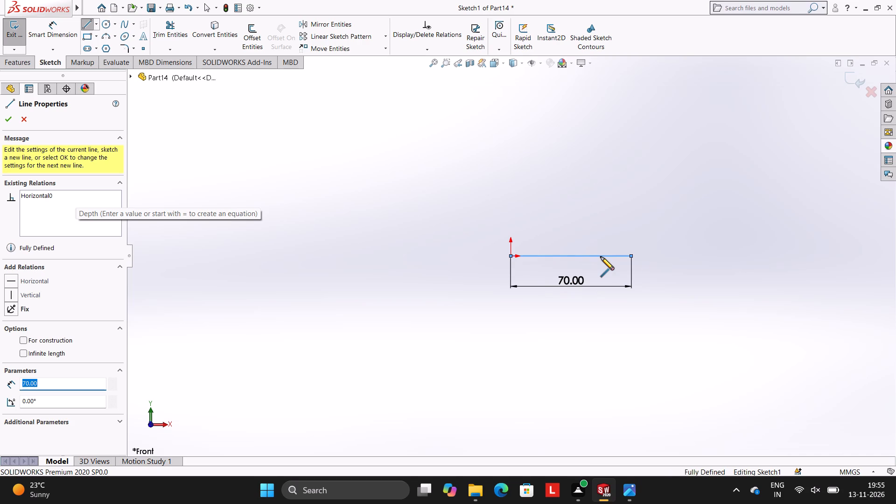
Sketch a vertical line about 40 mm tall upward from each end of the 70 mm base line.
scroll(592, 252, "up", 1)
scroll(604, 252, "down", 4)
scroll(578, 260, "up", 1)
scroll(558, 268, "down", 2)
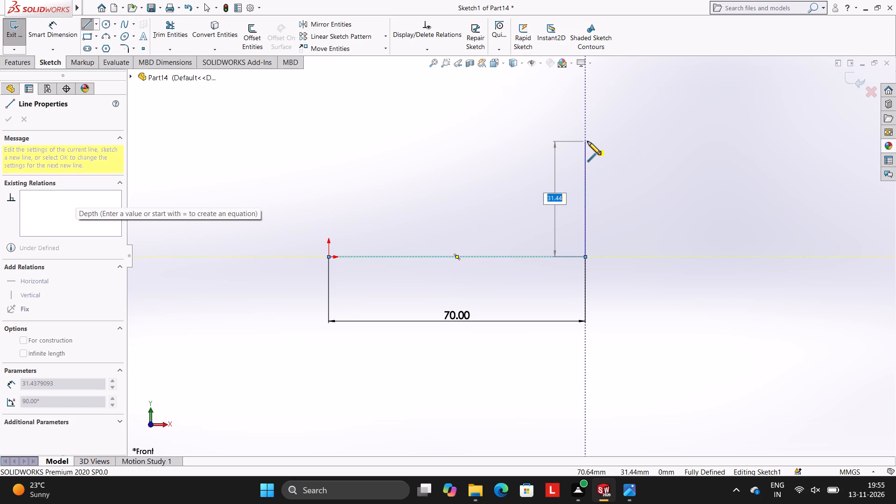
left_click(587, 114)
key("Escape")
key("Escape")
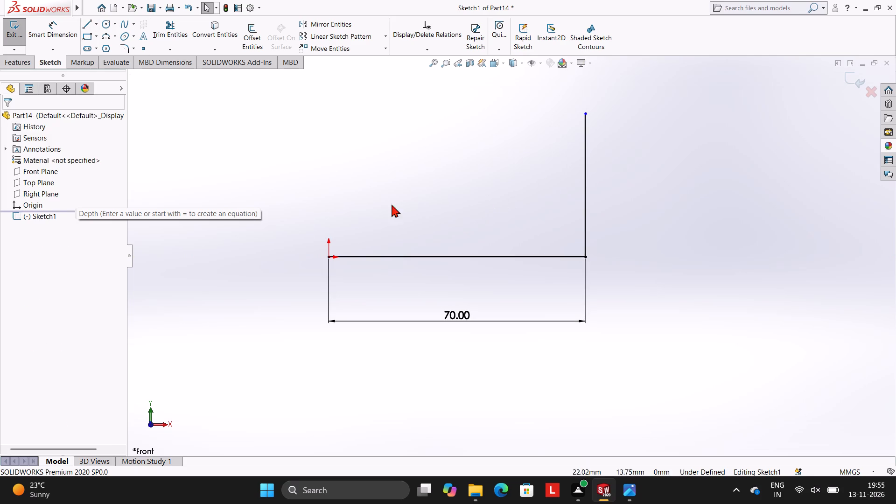
left_click(89, 25)
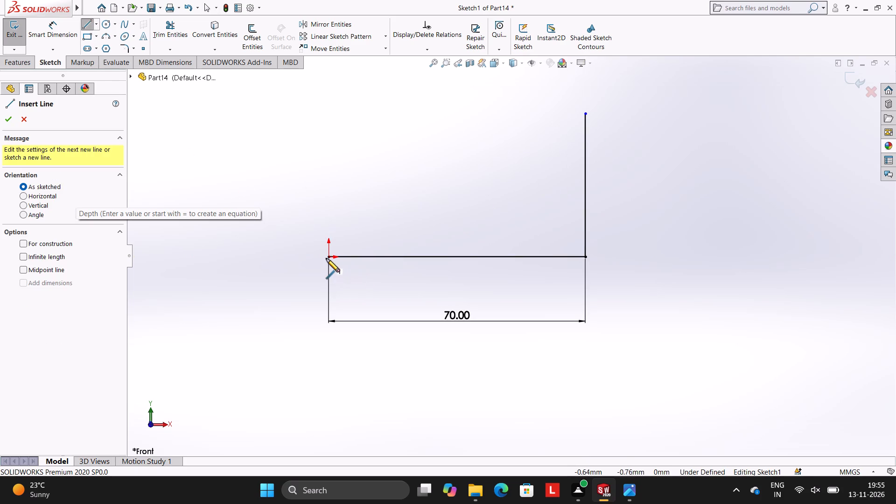
left_click(329, 256)
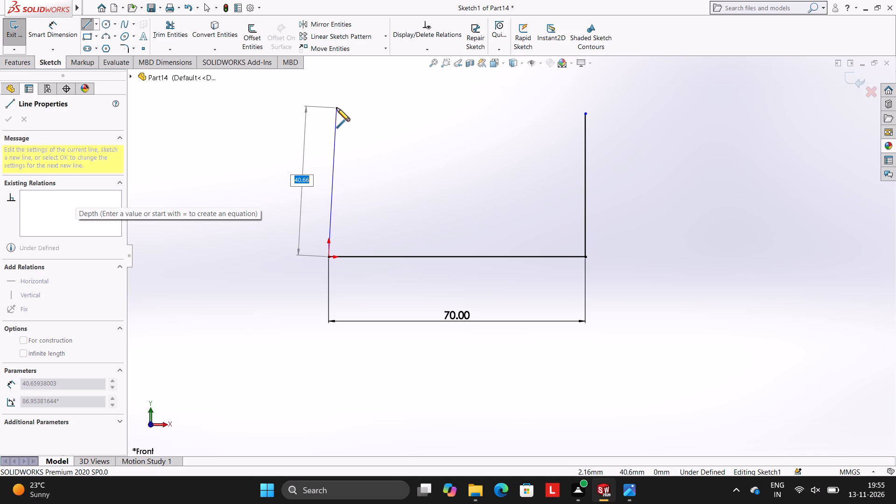
left_click(330, 110)
key("Escape")
key("Escape")
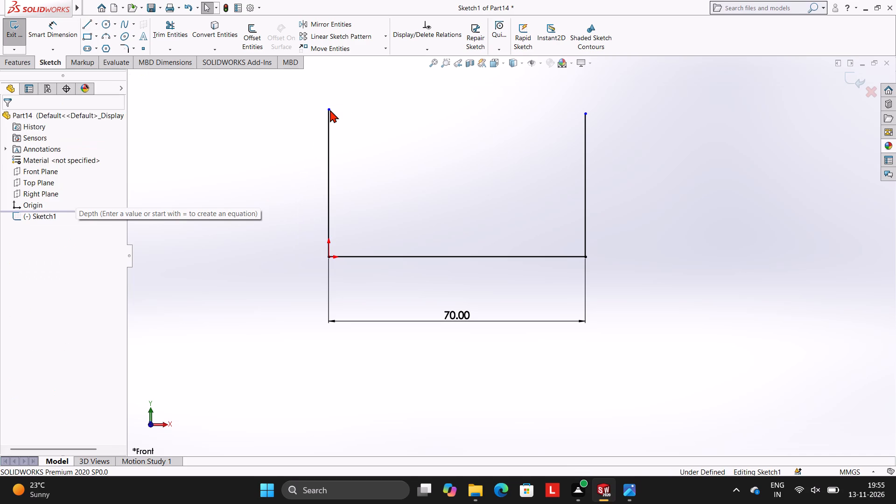
Sketch a line leaning inward from each end of the base line, about 13° from the adjacent vertical line.
left_click(86, 20)
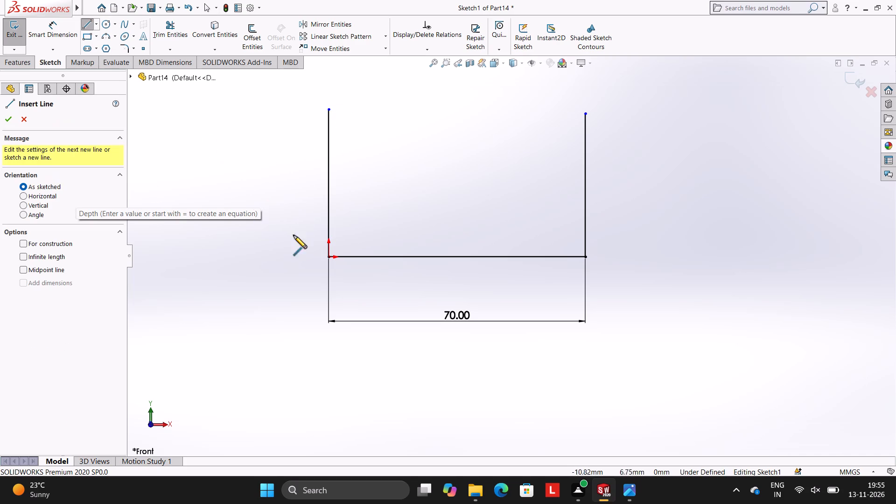
left_click(329, 256)
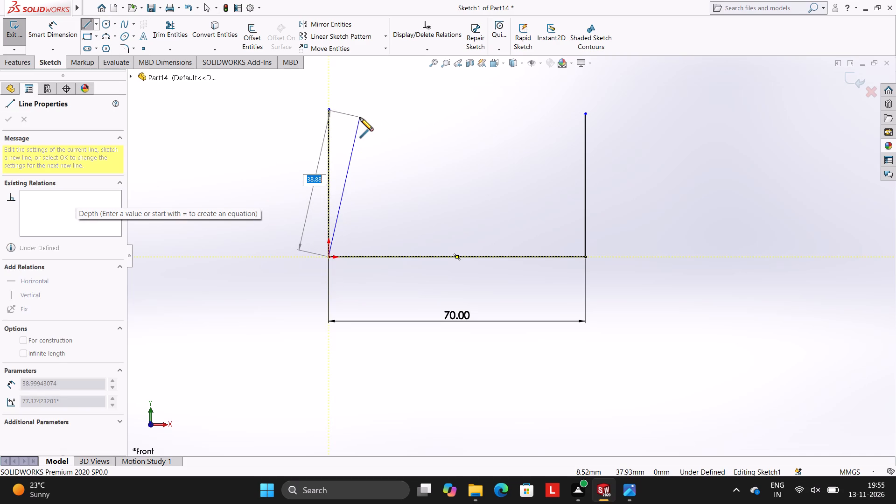
left_click(360, 118)
key("Escape")
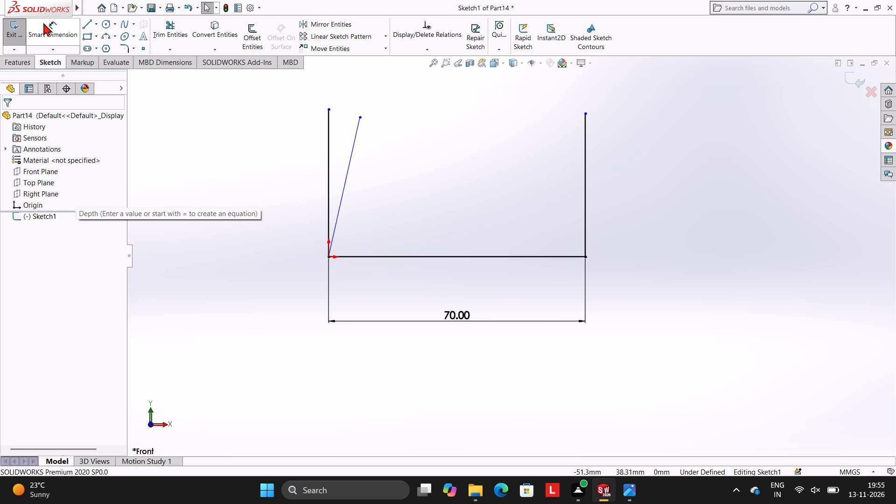
key("Escape")
left_click(89, 28)
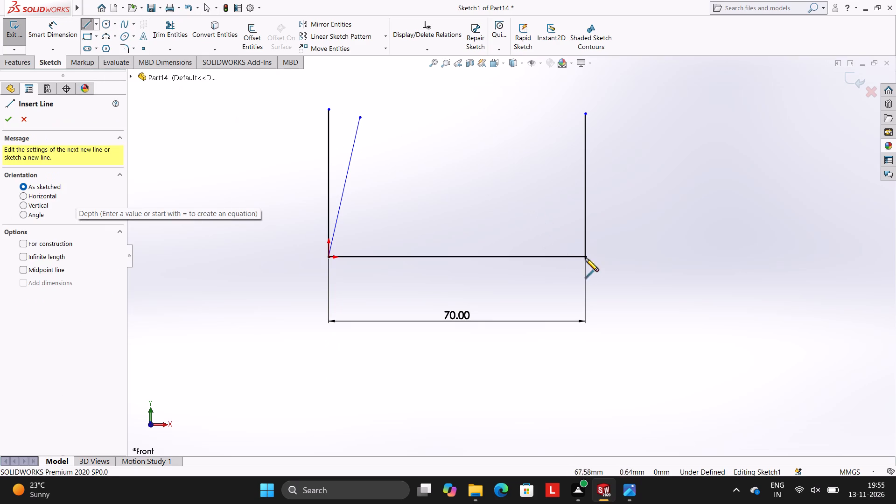
left_click(587, 258)
left_click(553, 119)
key("Escape")
key("Escape")
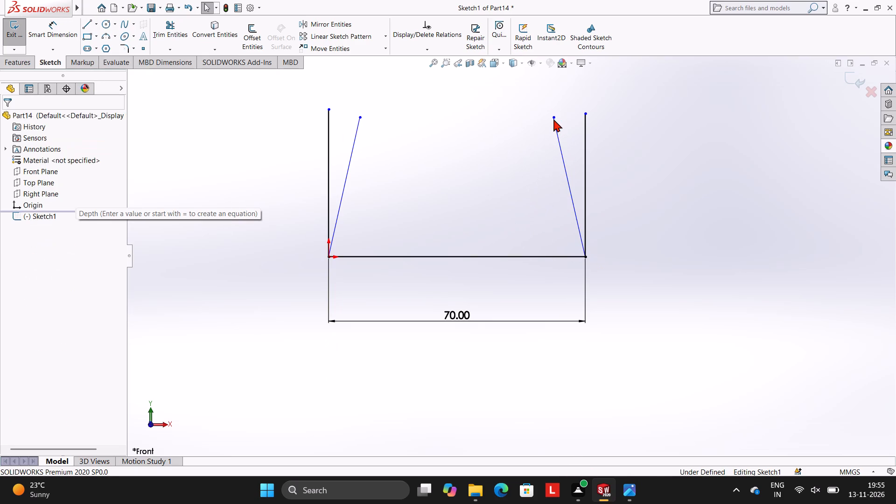
Dimension the angle between the left vertical line and its adjacent slanted line as 5°.
left_click(74, 31)
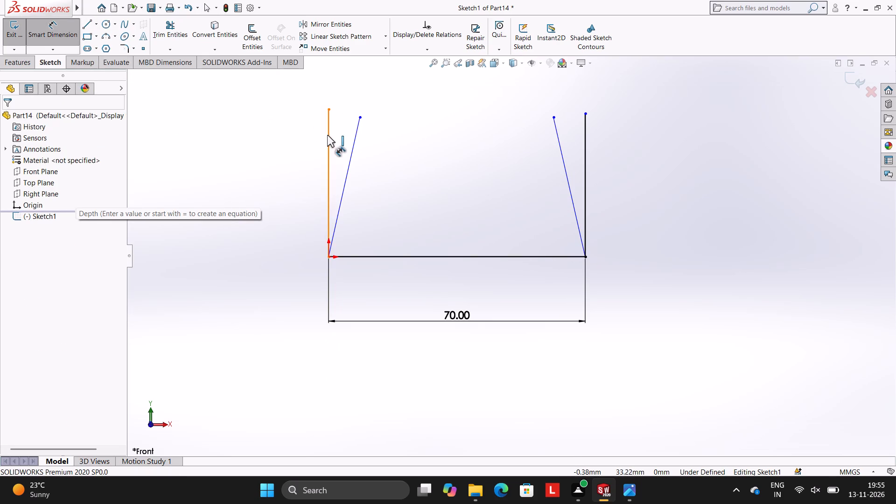
left_click(327, 135)
left_click(355, 138)
left_click(354, 92)
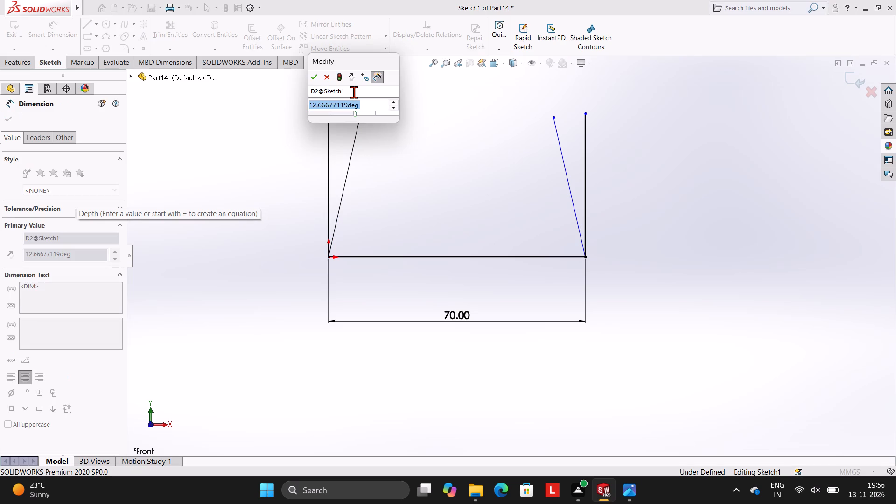
key("5")
key("Return")
key("Escape")
key("Escape")
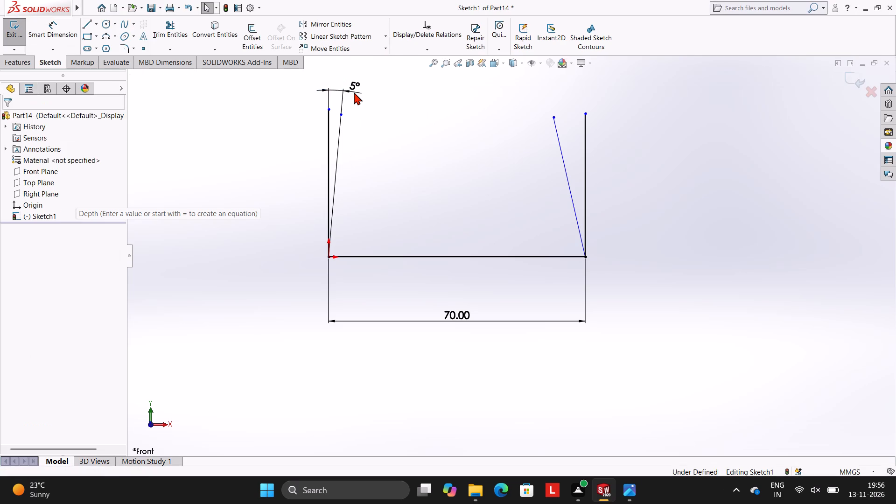
Dimension the angle between the right vertical line and its adjacent slanted line as 5°.
left_click(47, 27)
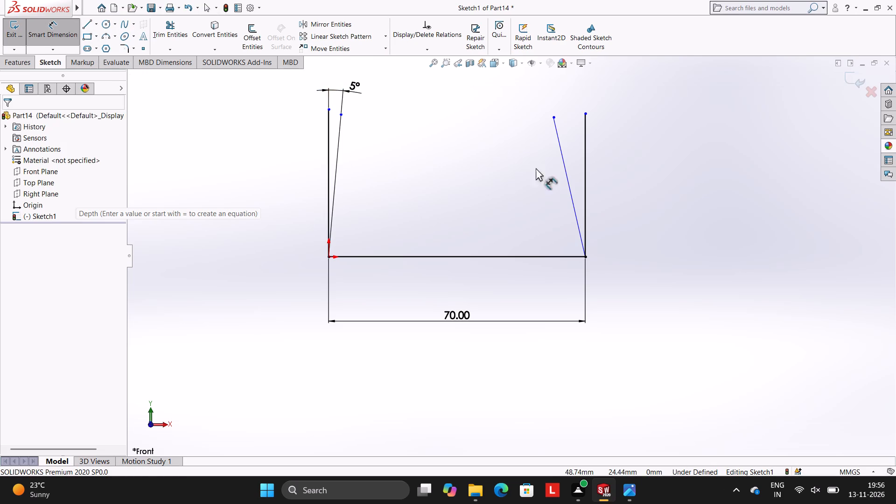
left_click(587, 144)
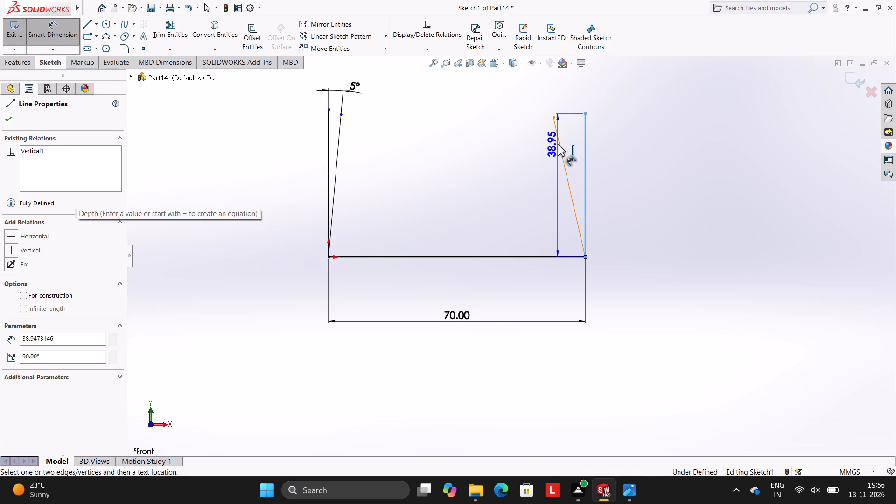
left_click(558, 144)
left_click(566, 88)
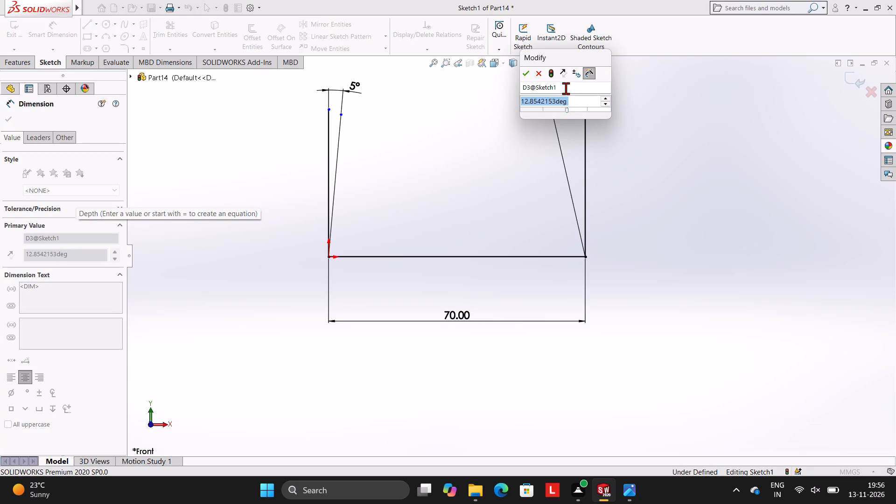
key("5")
key("Return")
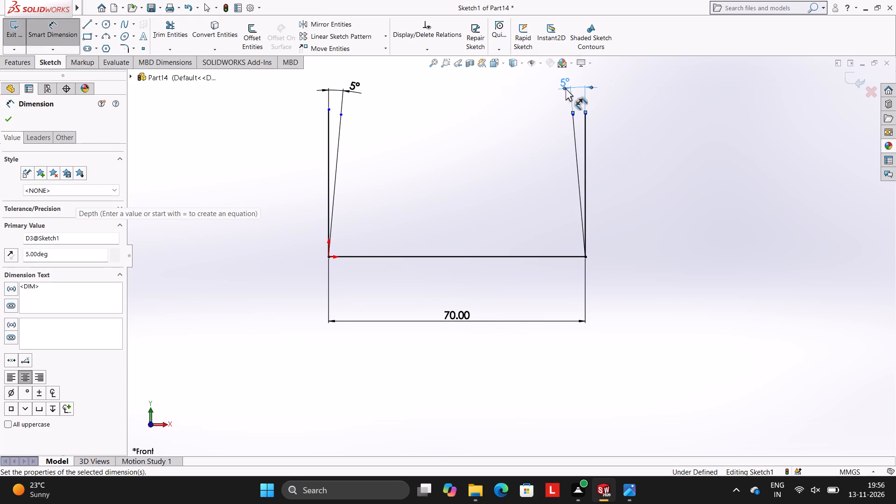
key("Escape")
key("Escape")
key("Escape")
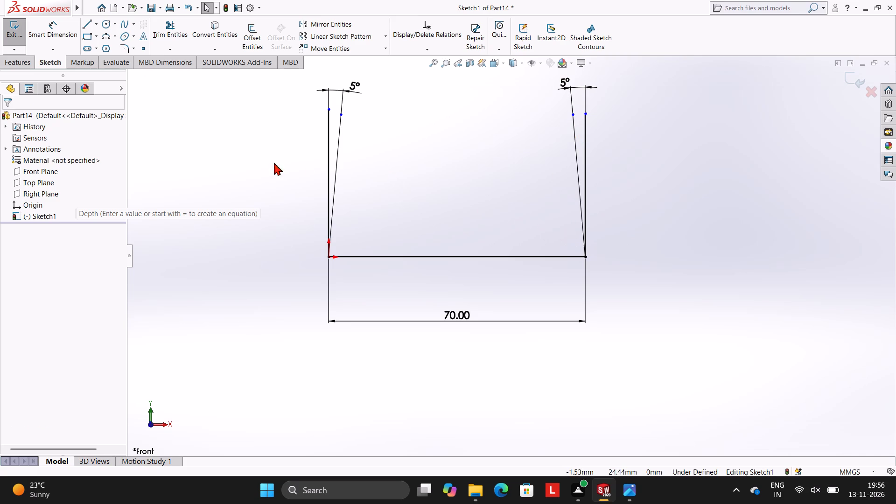
Sketch a 22 mm vertical line up from the origin, continuing horizontally across to the right vertical line.
left_click(86, 23)
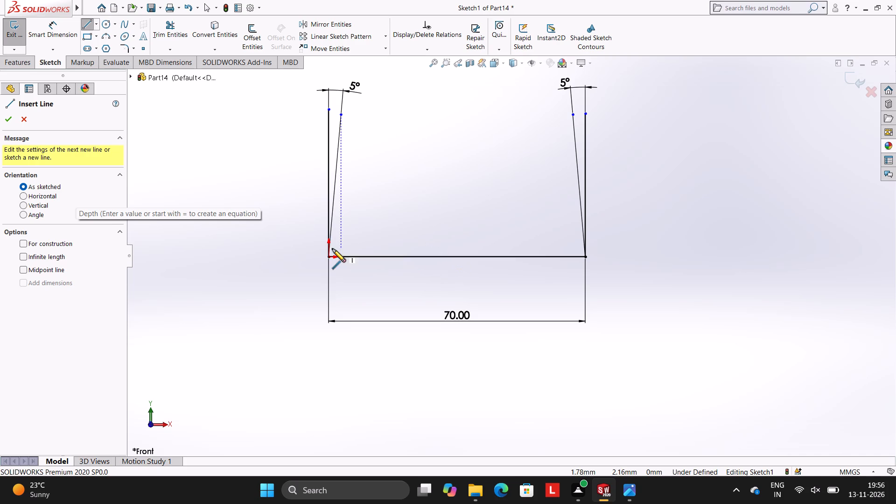
left_click(329, 257)
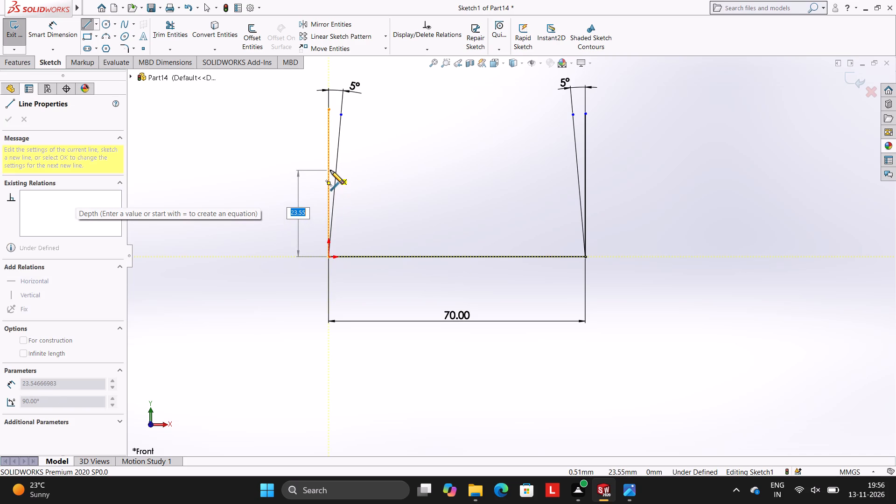
type("22")
key("Return")
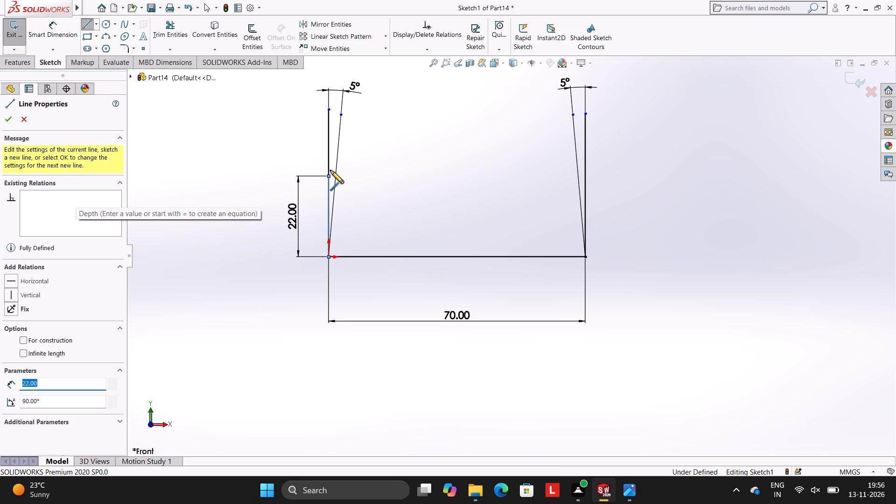
left_click(585, 176)
key("Escape")
key("Escape")
key("Escape")
key("grave")
scroll(597, 185, "down", 3)
scroll(598, 185, "up", 4)
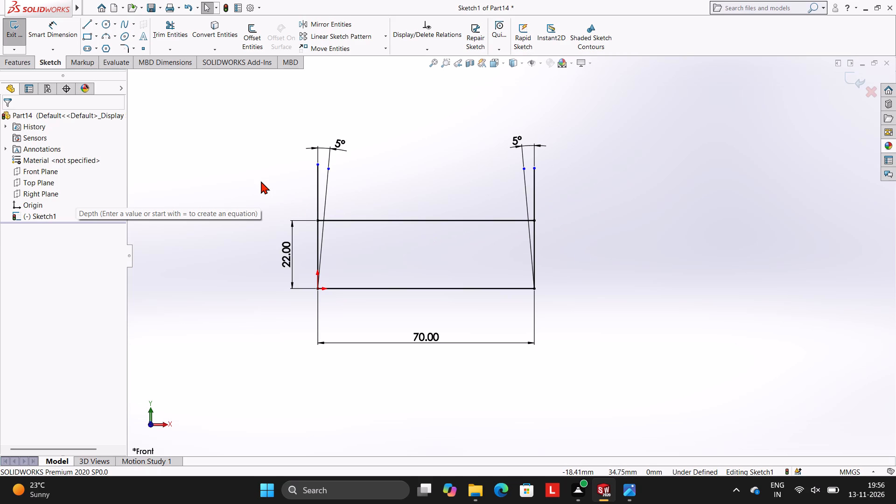
key("Escape")
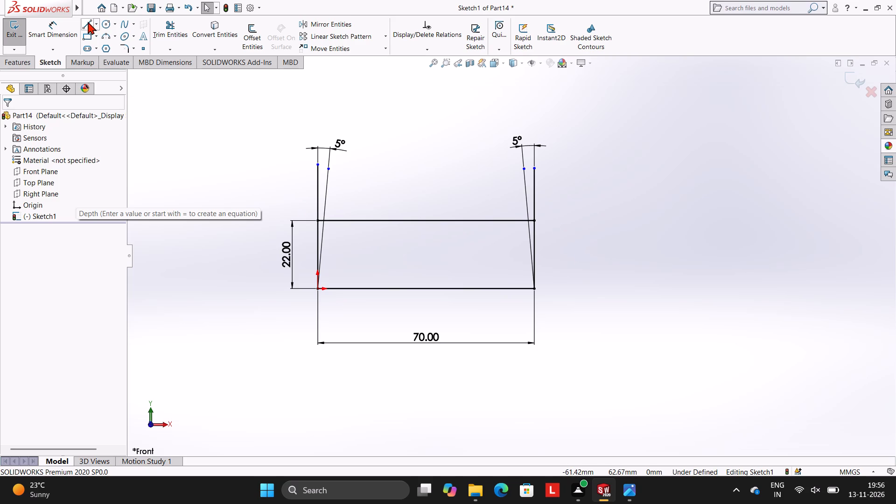
Sketch a 25 mm line rightward from the upper horizontal line's midpoint, continuing vertically down to the base line.
left_click(88, 21)
left_click(426, 221)
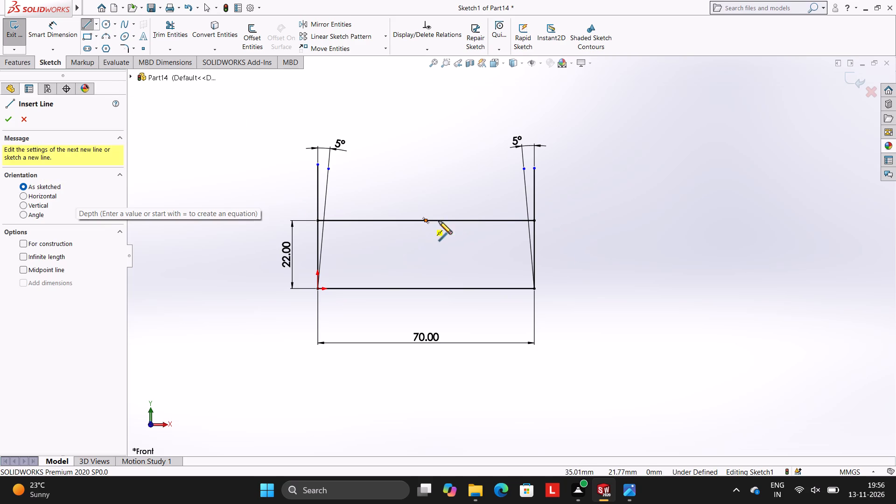
type("25")
key("Return")
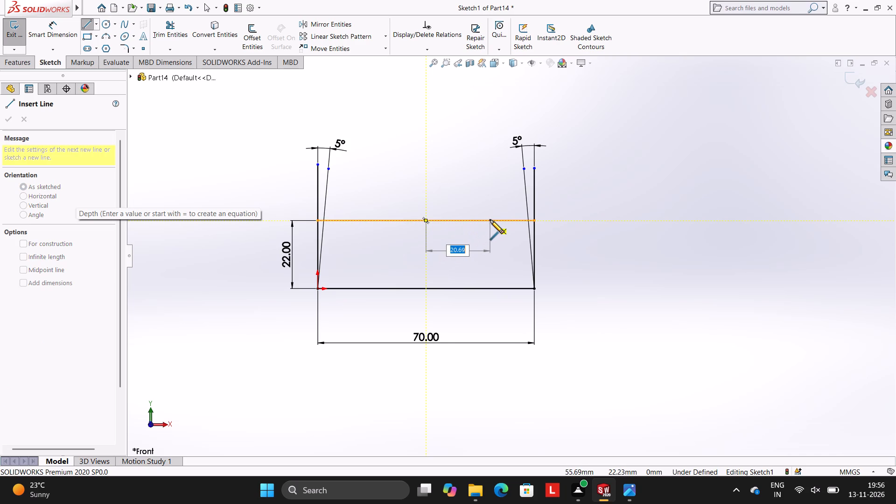
type("25")
key("Return")
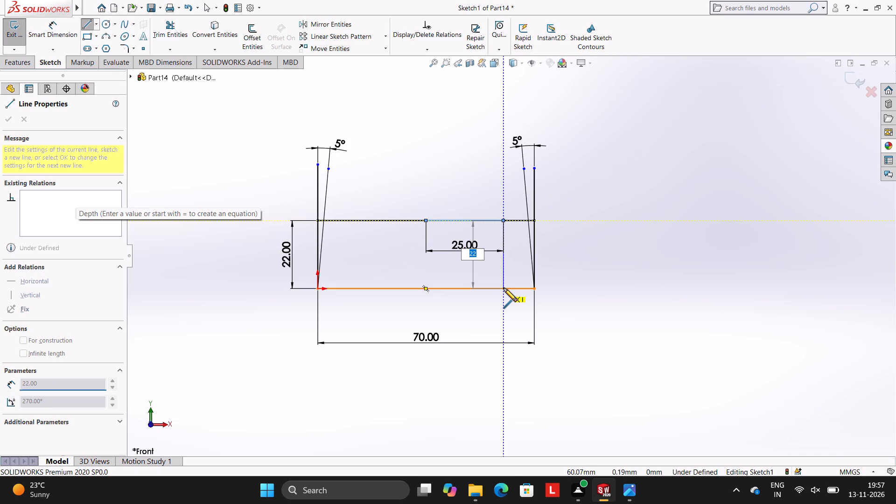
left_click(504, 288)
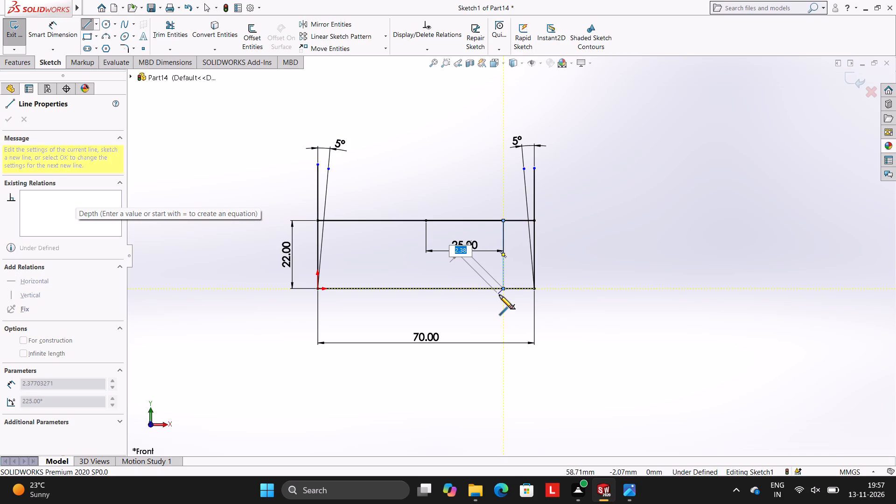
key("Escape")
key("Escape")
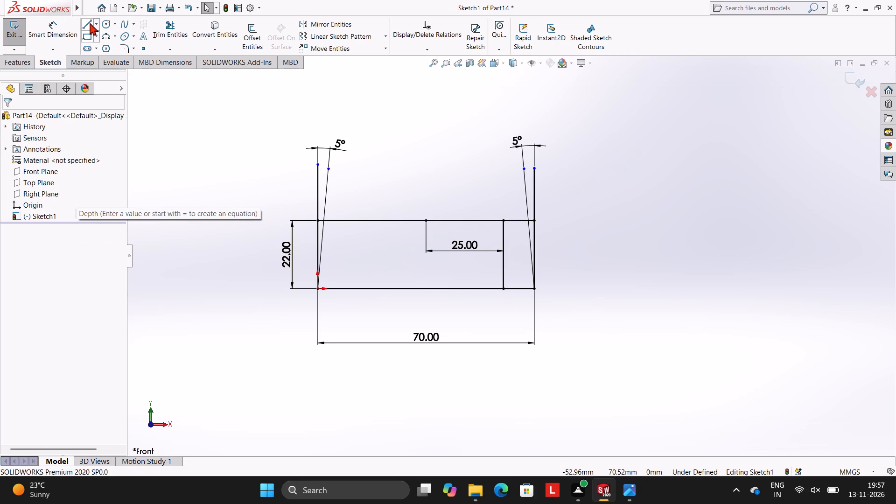
Sketch a 25 mm line leftward from the upper horizontal line's midpoint, continuing vertically down to the base line.
left_click(87, 23)
left_click(426, 222)
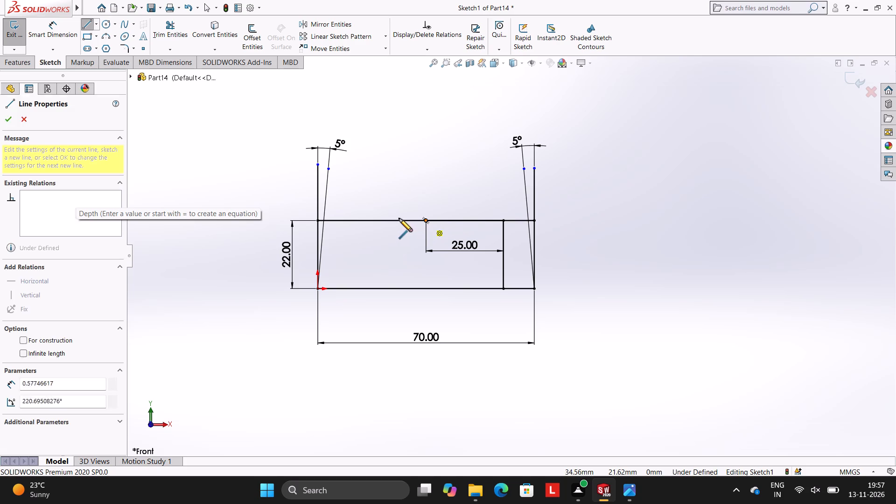
type("25")
key("Return")
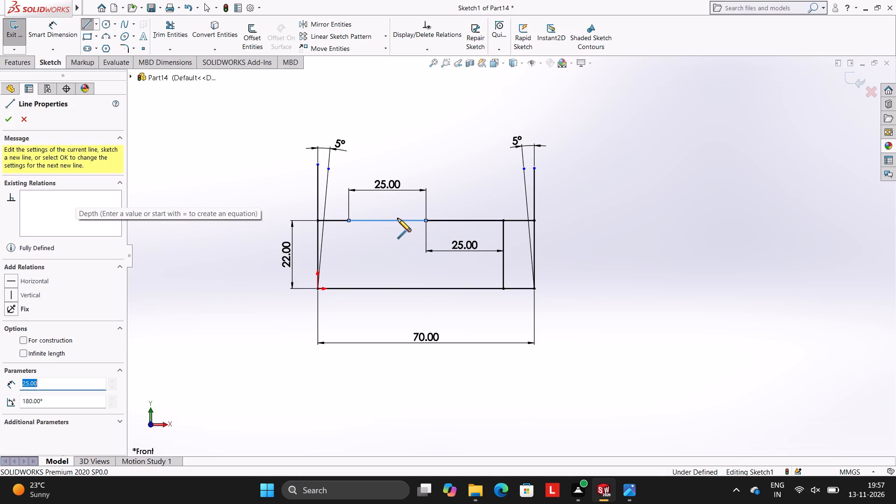
left_click(348, 287)
key("Escape")
key("Escape")
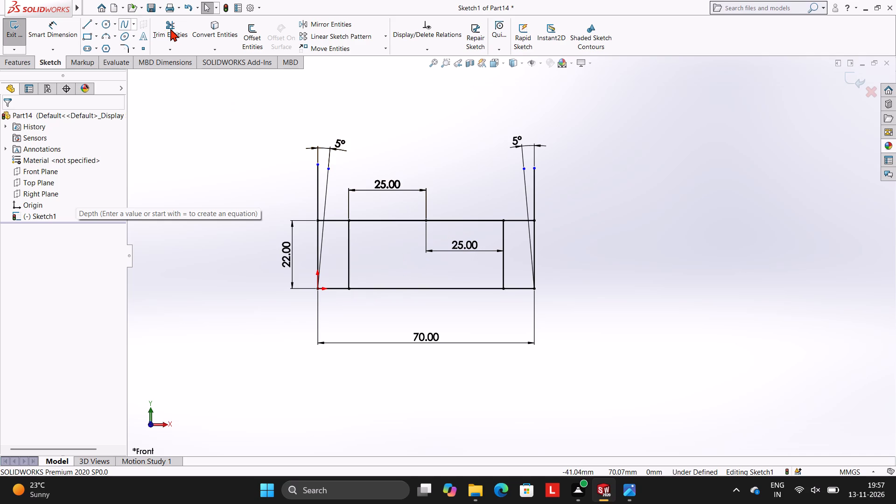
Trim the ends of both outer vertical lines and both slanted lines that extend above the upper horizontal line.
scroll(473, 276, "up", 2)
scroll(469, 272, "down", 2)
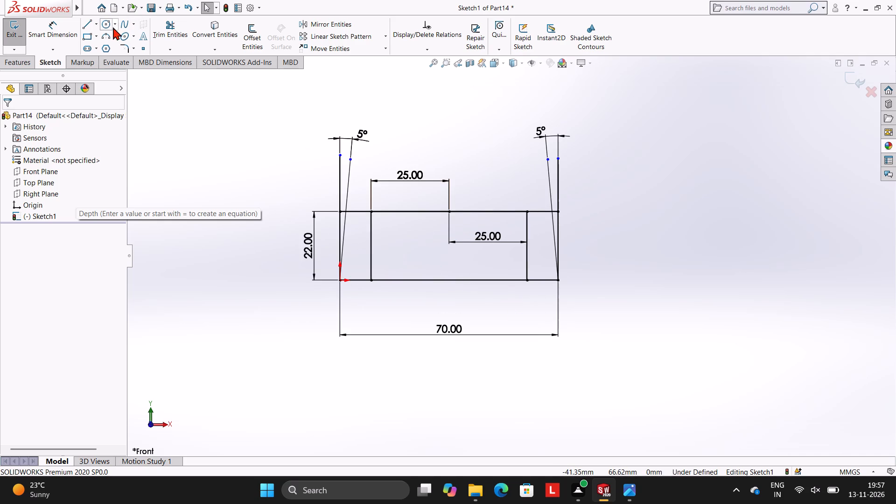
left_click(176, 32)
left_click(341, 176)
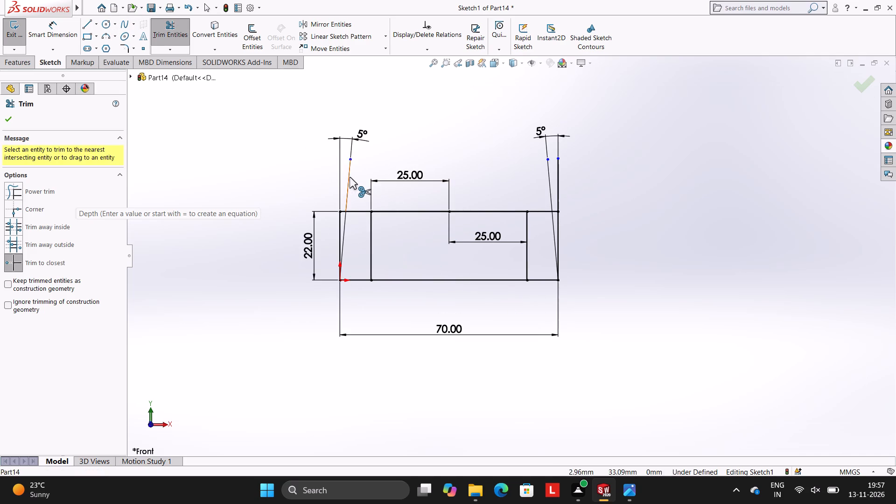
left_click(350, 177)
left_click(548, 171)
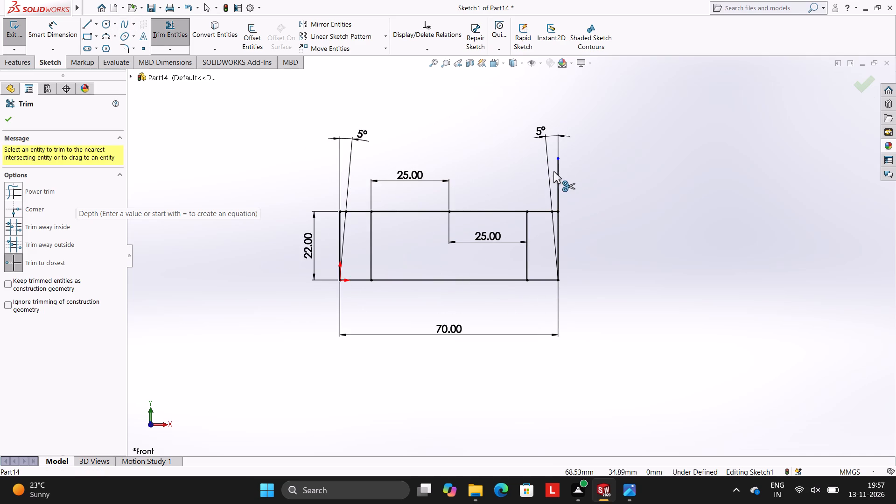
left_click(558, 171)
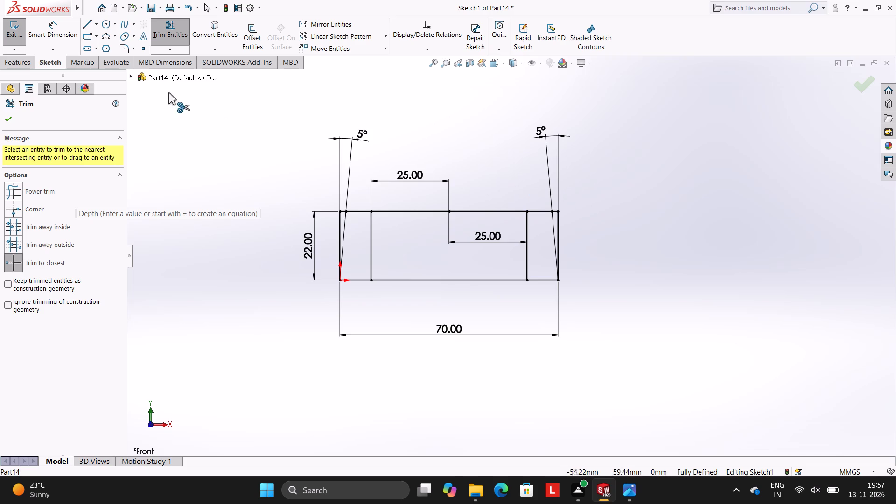
Sketch a circle centred on the profile's upper-left corner with a 15 mm radius, using radius instead of diameter dimensions.
left_click(106, 25)
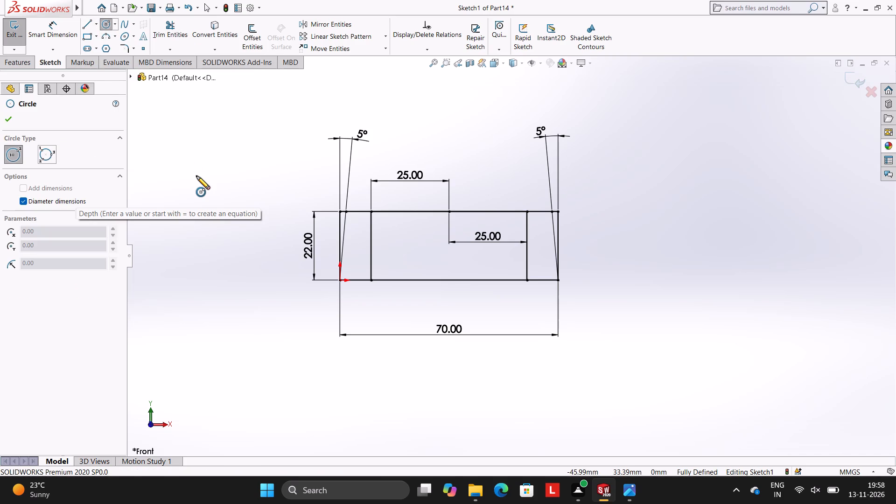
left_click(52, 202)
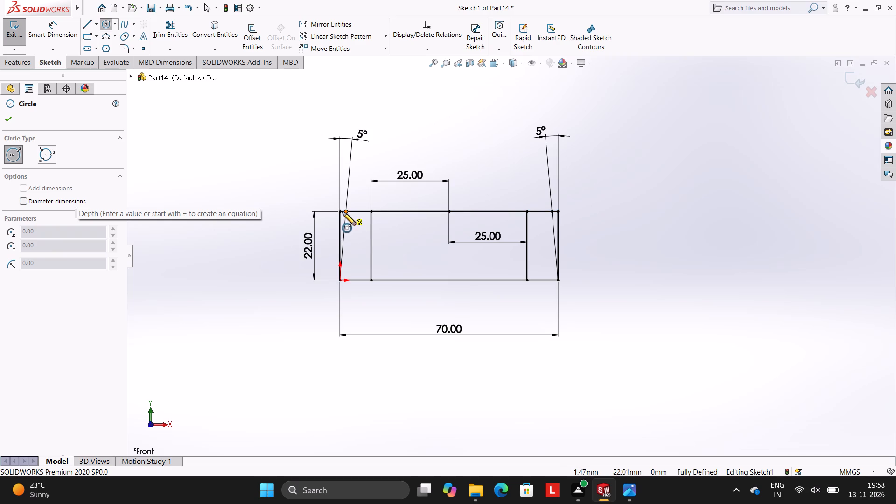
left_click(340, 212)
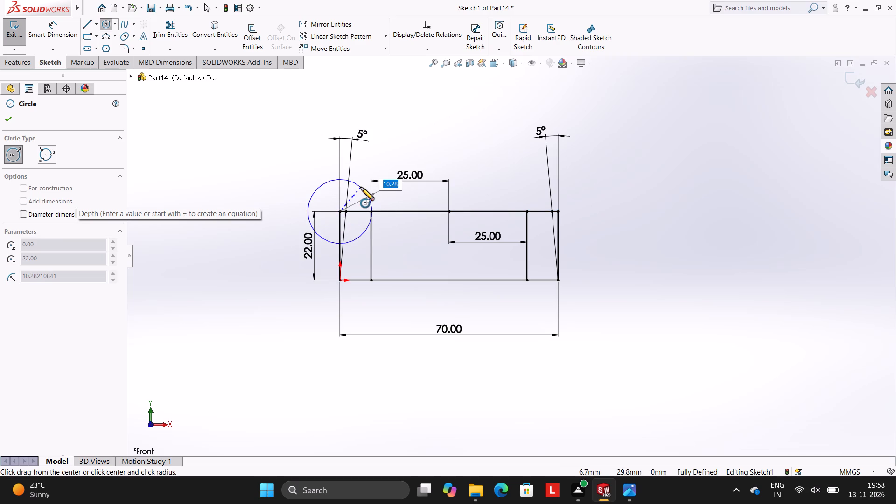
type("15")
key("Return")
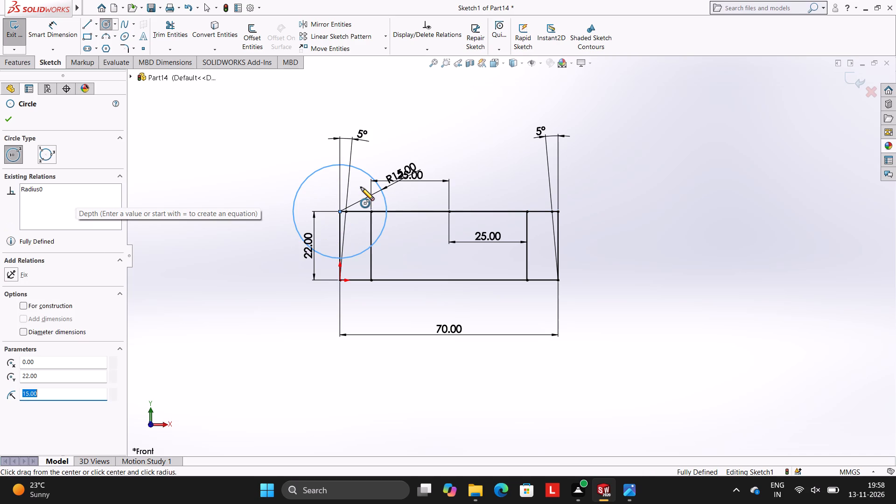
Sketch a horizontal line about 71.5 mm long from the circle's lowest point to just past the right vertical line.
scroll(448, 257, "down", 2)
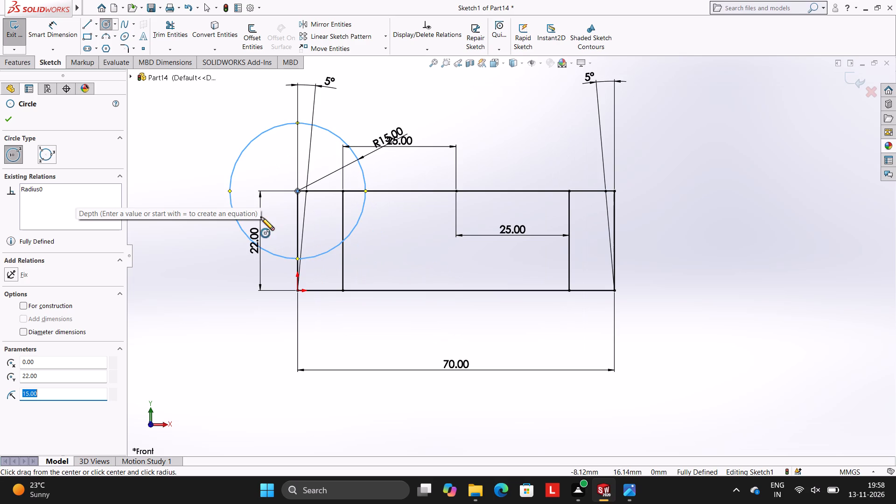
left_click(85, 21)
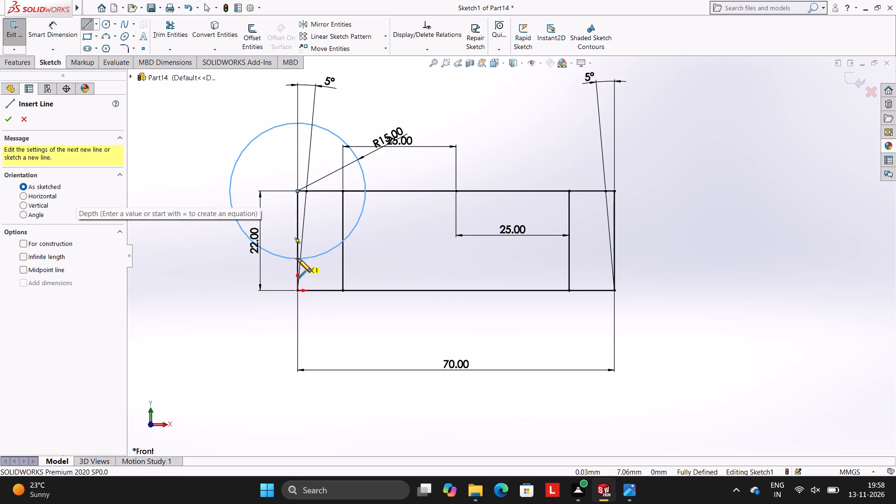
left_click(298, 259)
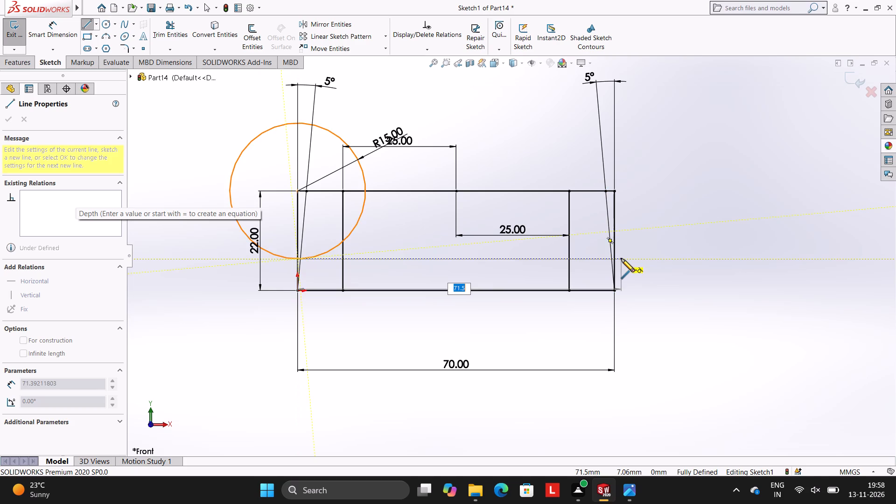
left_click(621, 259)
key("Escape")
key("Escape")
Trim away the whole R15 circle and the lower horizontal line's overhang past the right vertical line.
scroll(652, 245, "down", 2)
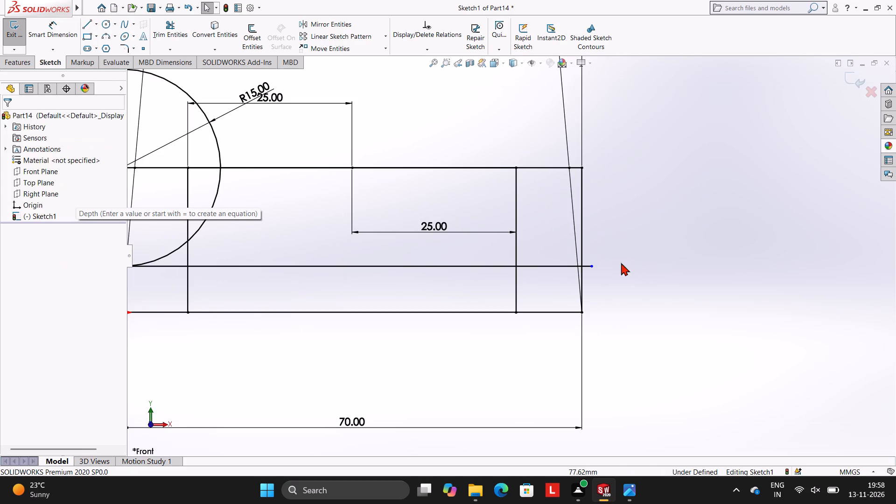
scroll(593, 291, "up", 3)
scroll(593, 291, "down", 1)
scroll(420, 285, "up", 2)
scroll(339, 274, "down", 1)
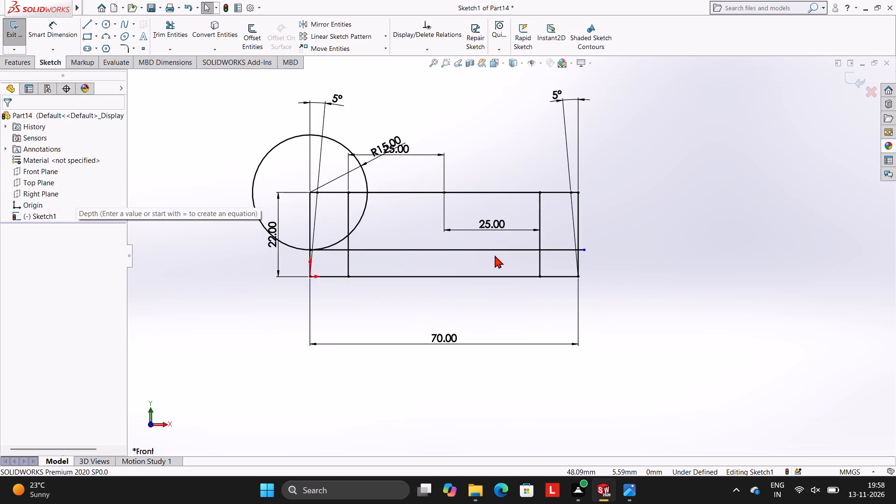
scroll(495, 255, "up", 2)
scroll(495, 255, "down", 2)
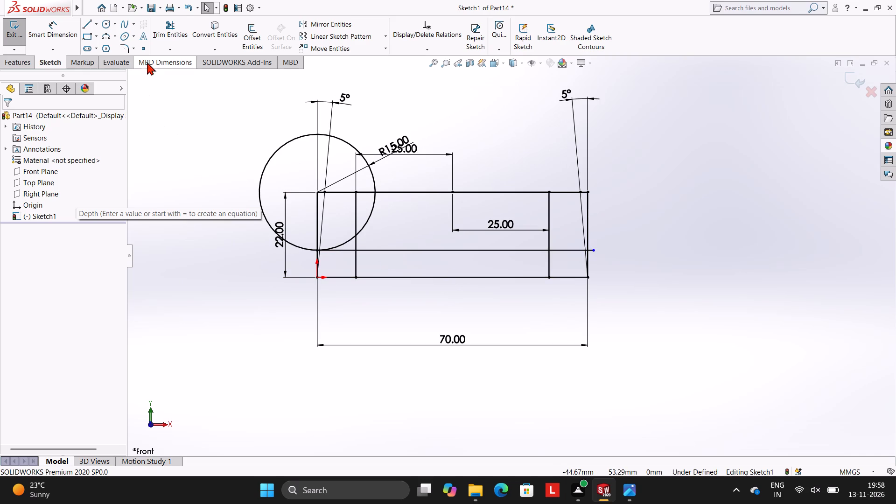
left_click(170, 29)
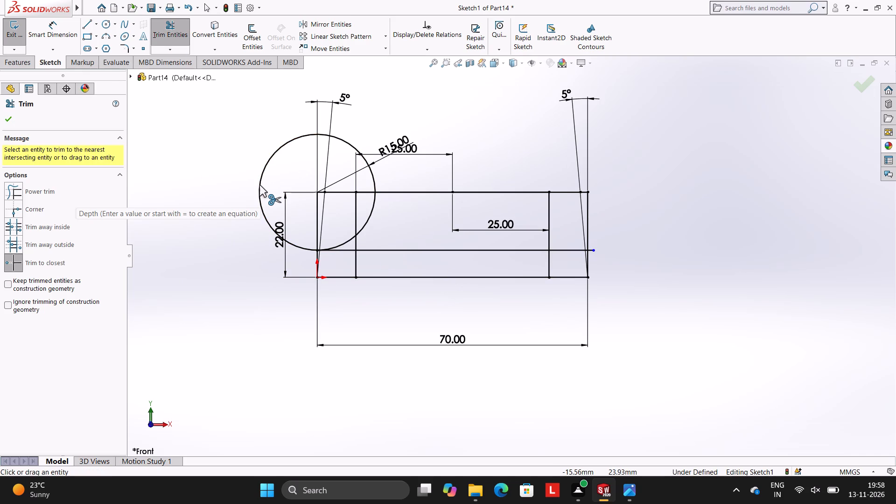
left_click(259, 185)
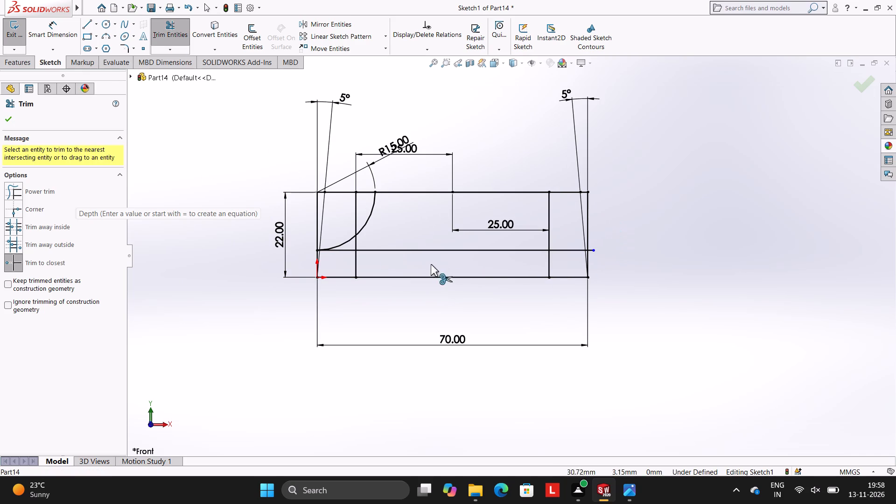
left_click(375, 201)
left_click(348, 242)
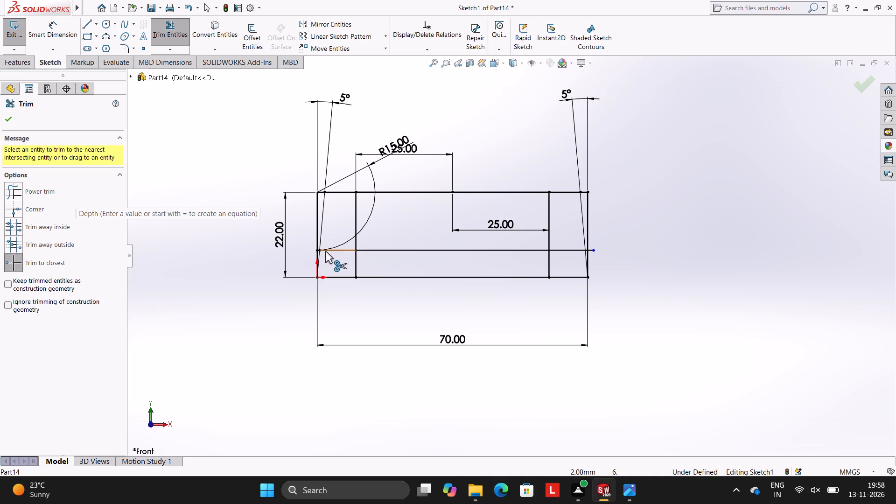
left_click(593, 252)
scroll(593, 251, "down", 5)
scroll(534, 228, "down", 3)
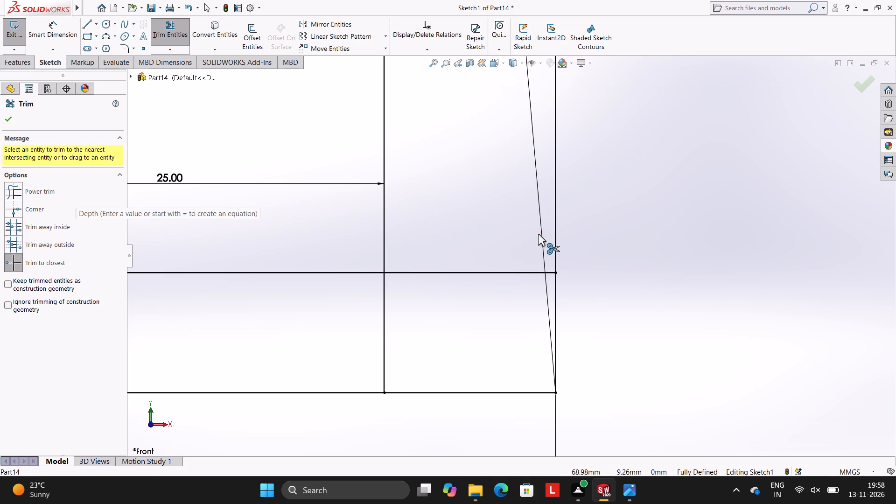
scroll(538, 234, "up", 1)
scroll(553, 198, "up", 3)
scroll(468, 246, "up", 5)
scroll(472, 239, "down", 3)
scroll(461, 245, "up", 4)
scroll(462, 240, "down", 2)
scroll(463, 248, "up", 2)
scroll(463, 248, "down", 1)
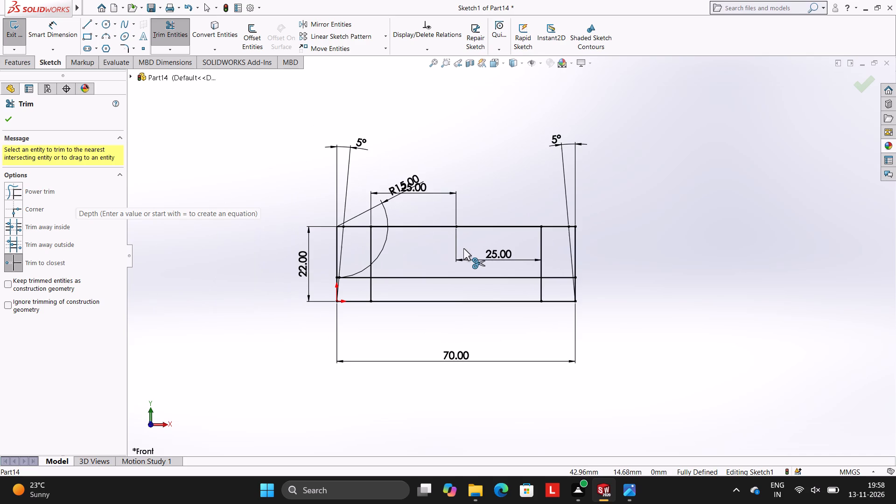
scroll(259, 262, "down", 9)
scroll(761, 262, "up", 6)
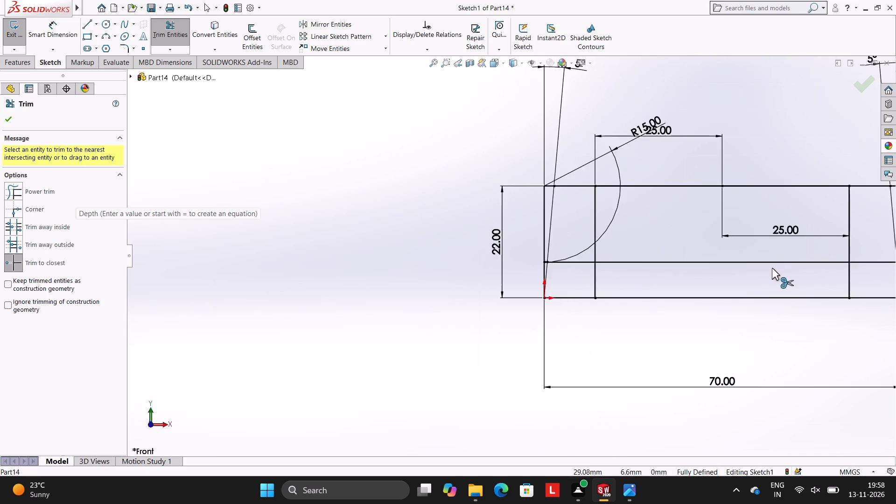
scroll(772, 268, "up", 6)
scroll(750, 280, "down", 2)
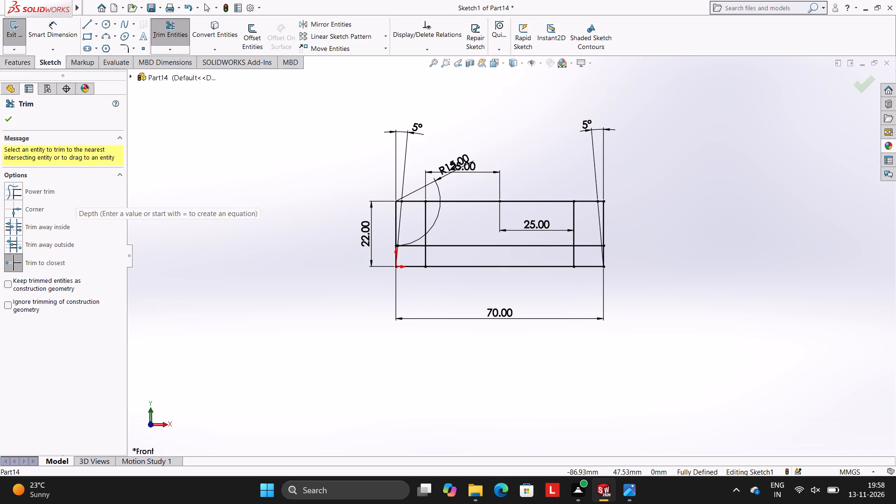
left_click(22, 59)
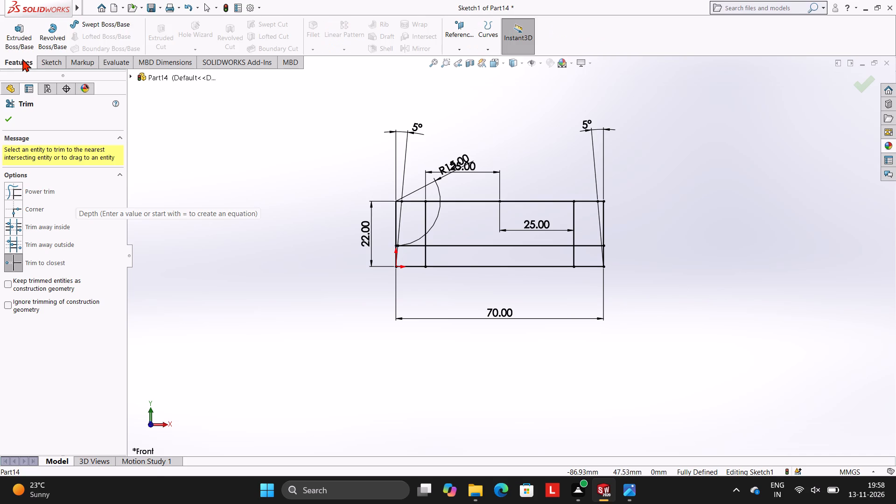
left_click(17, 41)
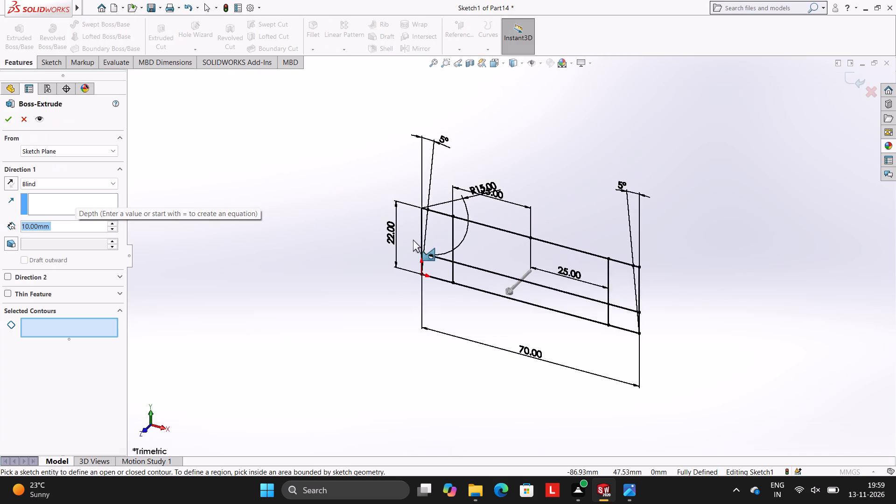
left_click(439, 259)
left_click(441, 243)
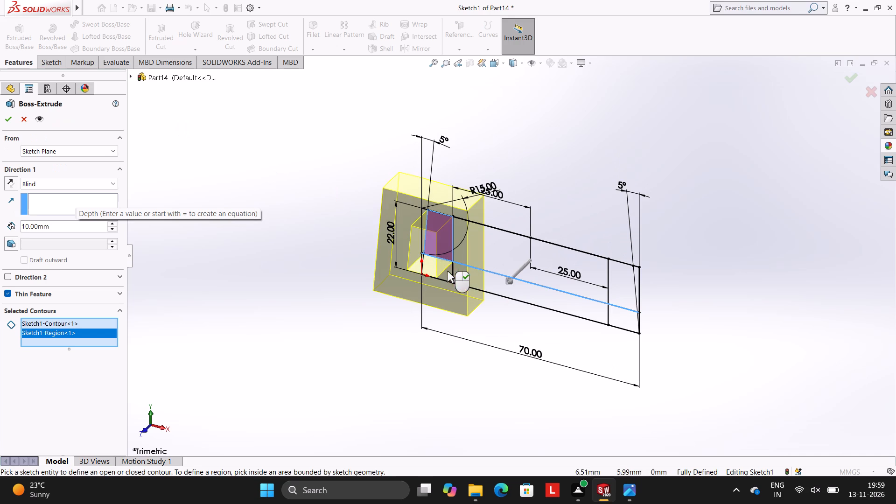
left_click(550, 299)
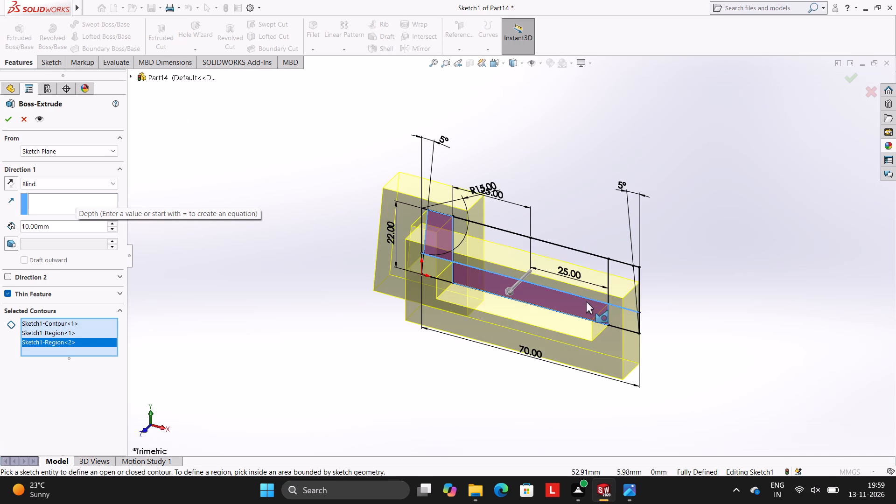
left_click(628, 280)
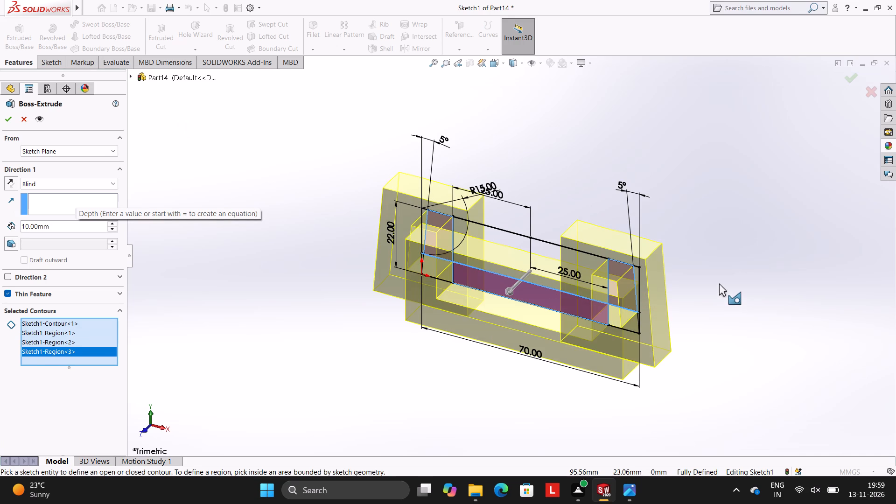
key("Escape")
Trim the left outer vertical line above the lower horizontal line and the upper horizontal line's stub outside the left slanted line.
scroll(539, 222, "down", 2)
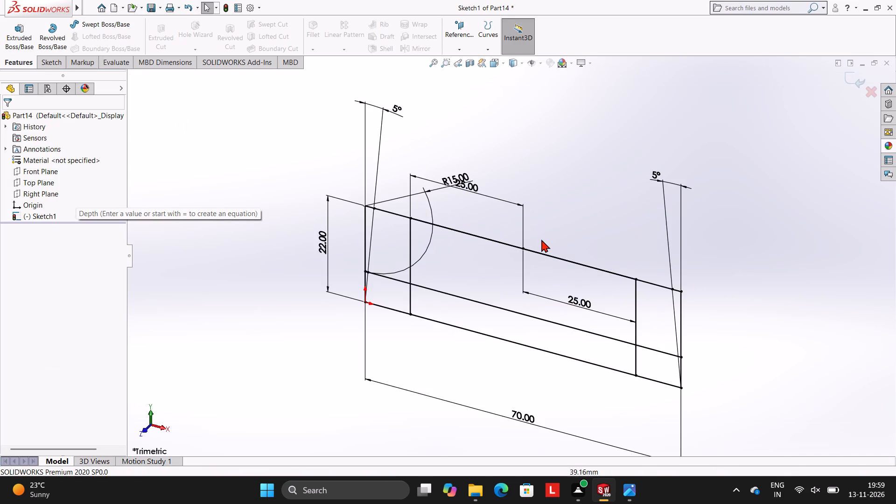
scroll(539, 241, "down", 1)
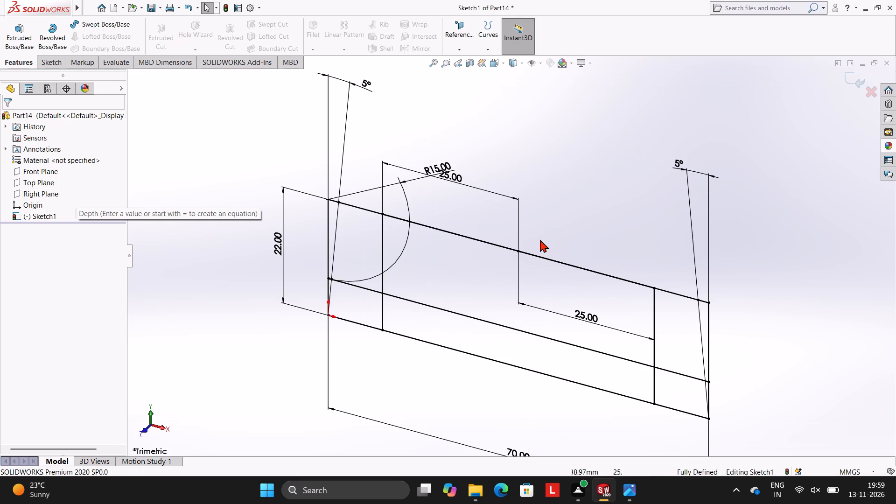
key("ctrl+8")
scroll(395, 241, "down", 4)
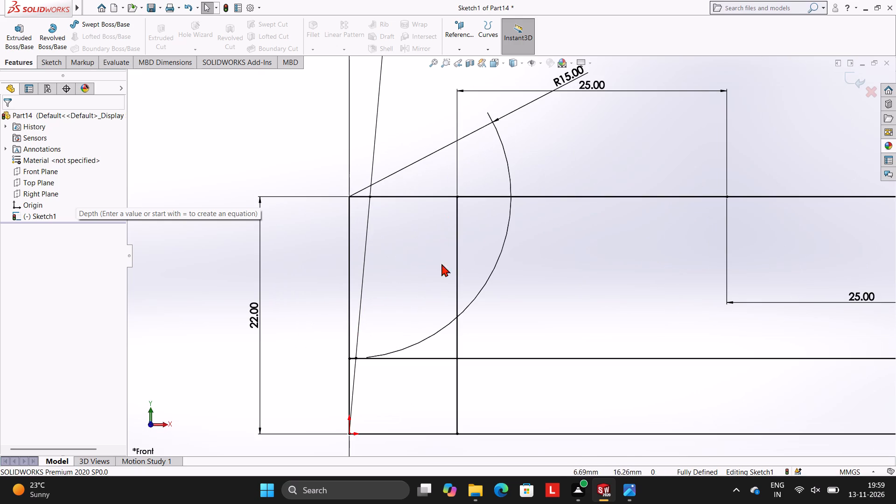
scroll(567, 295, "up", 3)
scroll(575, 284, "down", 2)
scroll(583, 284, "up", 4)
scroll(588, 278, "down", 3)
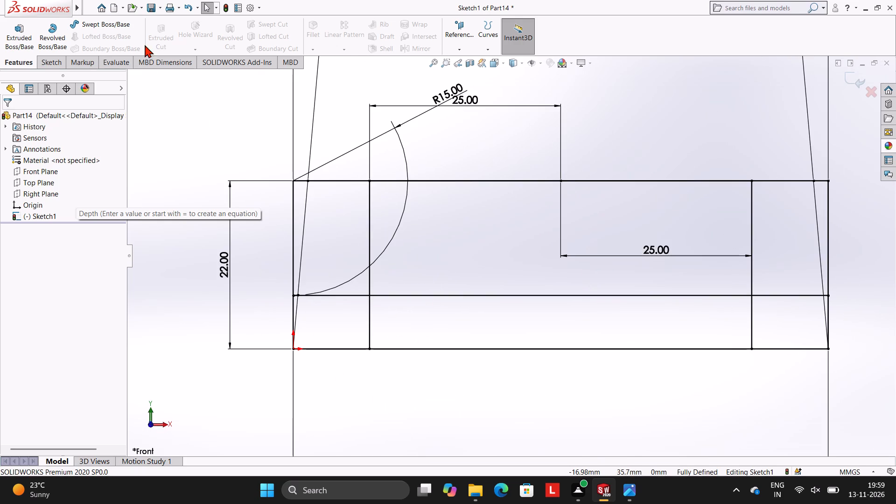
left_click(57, 59)
left_click(159, 35)
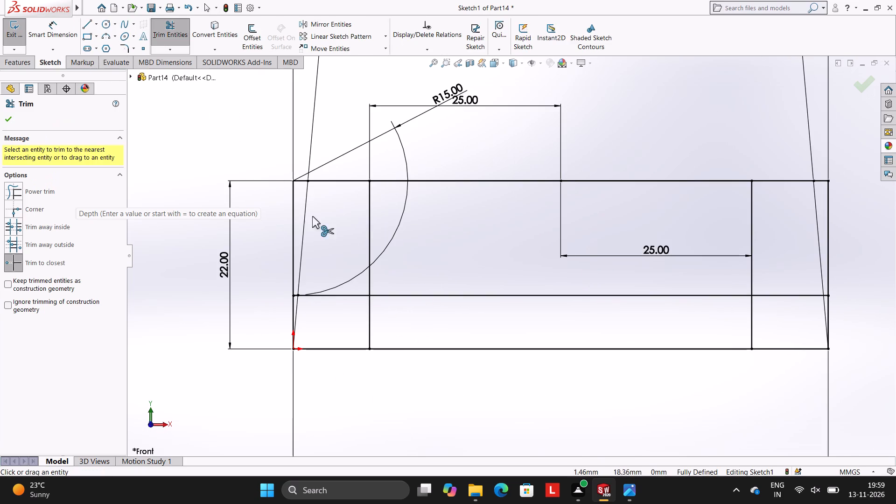
left_click(292, 209)
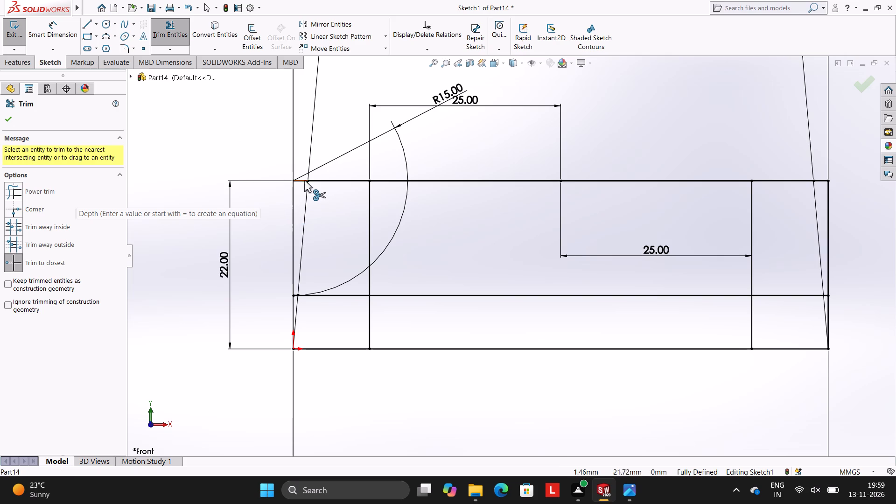
left_click(302, 179)
Trim away the whole left slanted line and the lower horizontal line's portion outside the left inner vertical line.
left_click(466, 258)
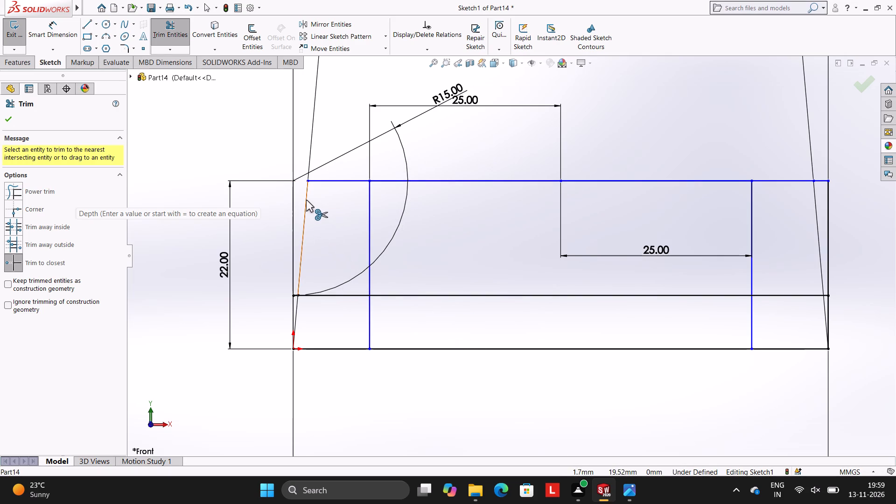
left_click(313, 138)
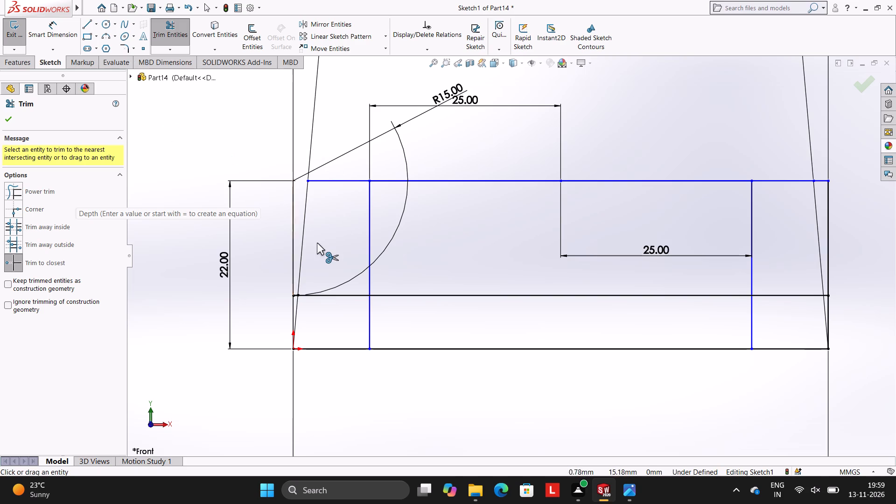
left_click(303, 237)
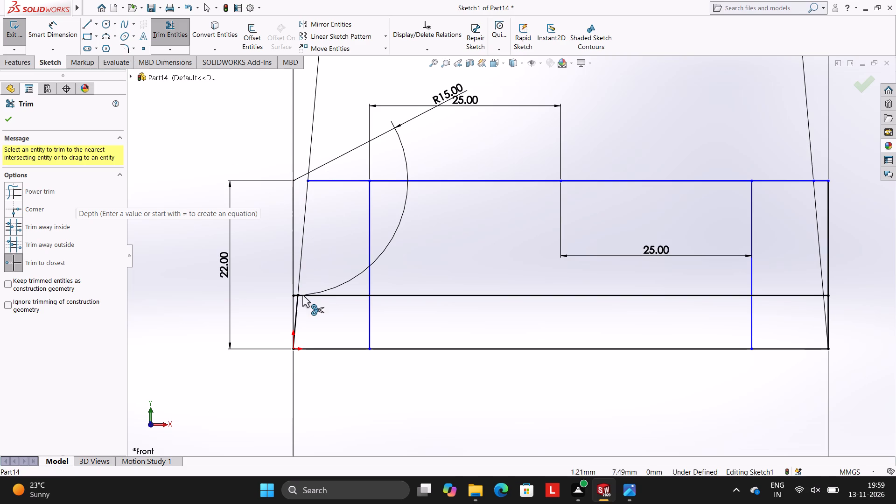
left_click(297, 305)
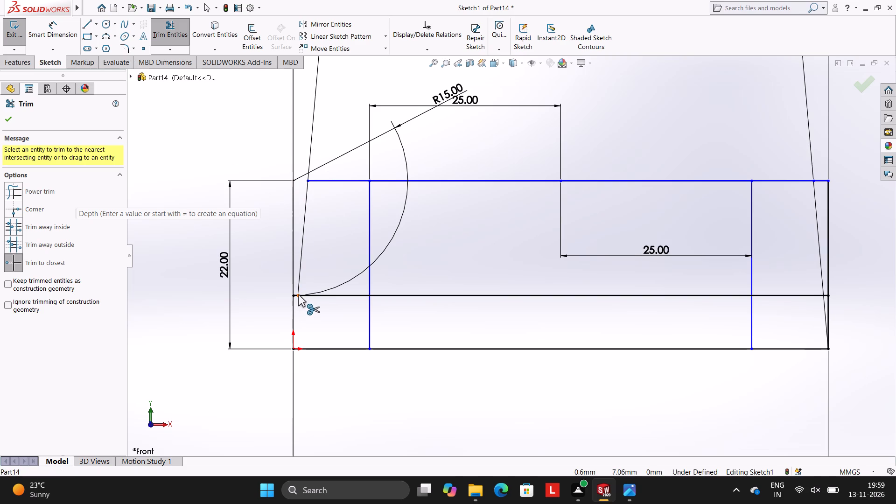
left_click(298, 294)
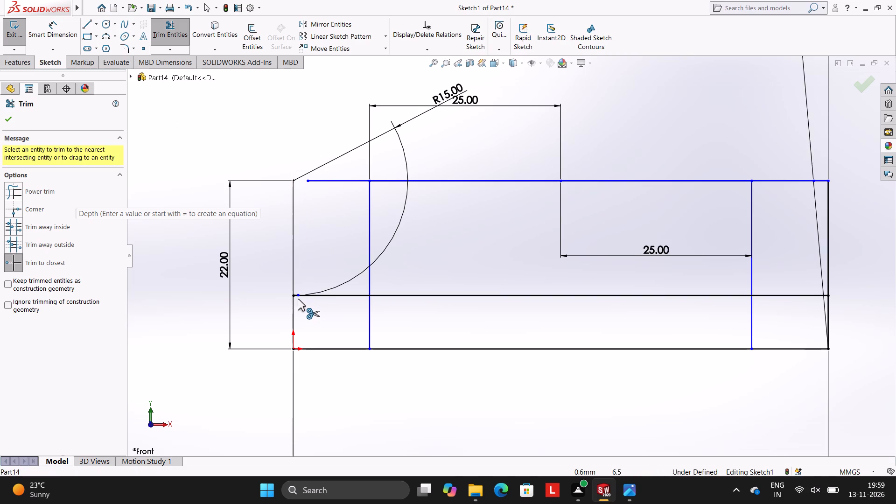
left_click(298, 297)
left_click(298, 297)
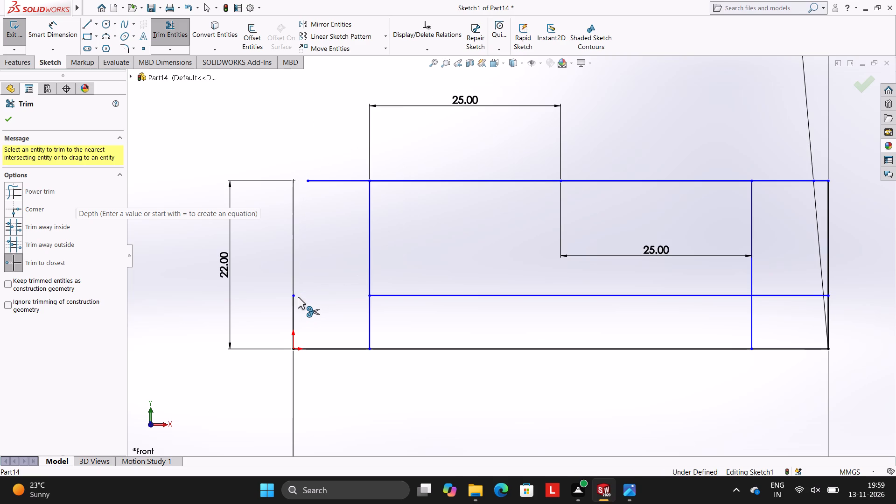
left_click(290, 224)
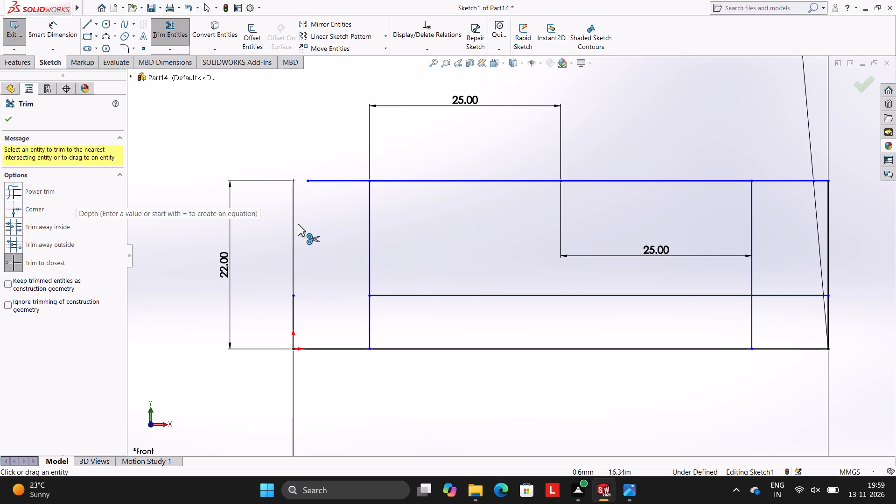
left_click(294, 223)
left_click_drag(468, 251, 476, 256)
scroll(657, 271, "up", 4)
scroll(674, 262, "down", 3)
scroll(385, 251, "up", 3)
scroll(395, 233, "down", 1)
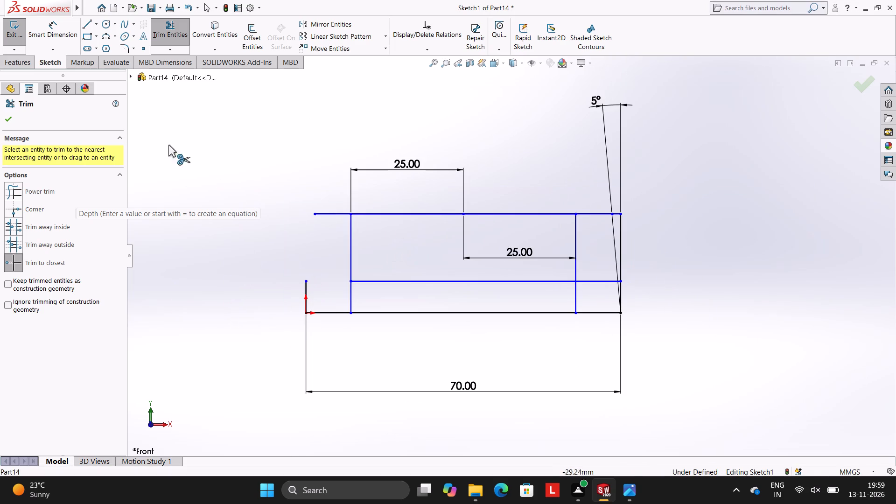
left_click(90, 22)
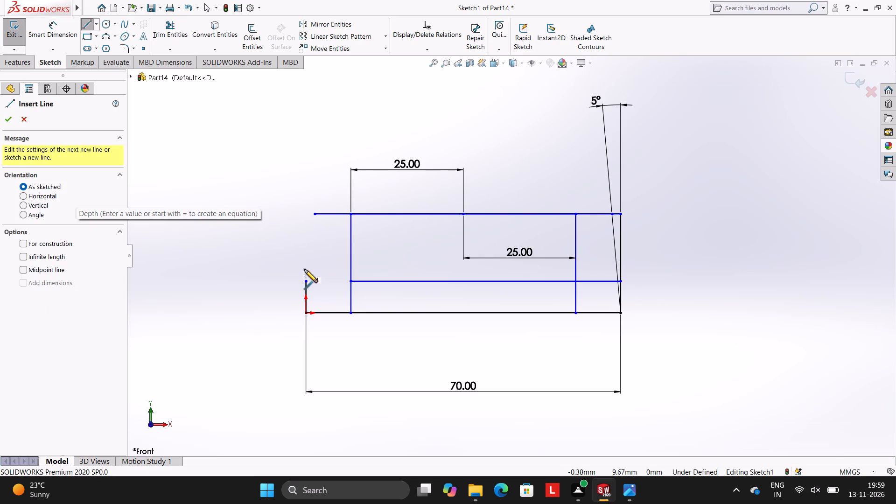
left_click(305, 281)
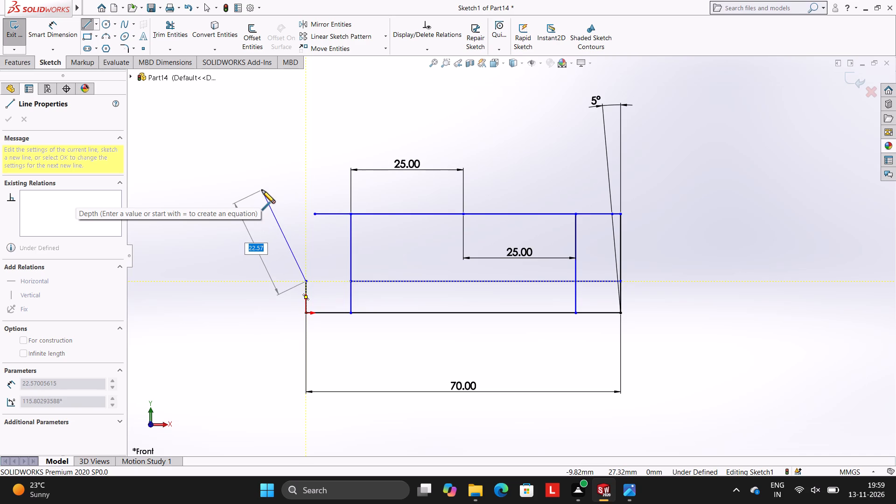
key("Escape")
Trim away the remaining short vertical stub above the origin.
left_click(167, 36)
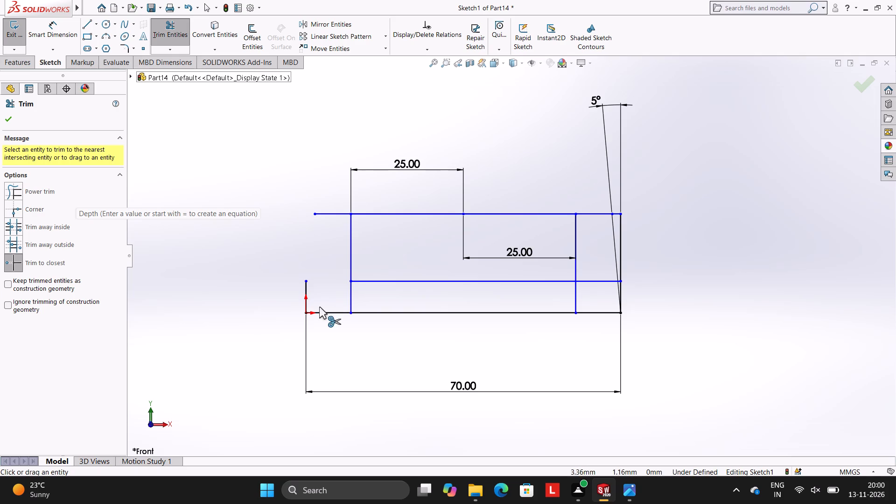
left_click(303, 289)
left_click(304, 287)
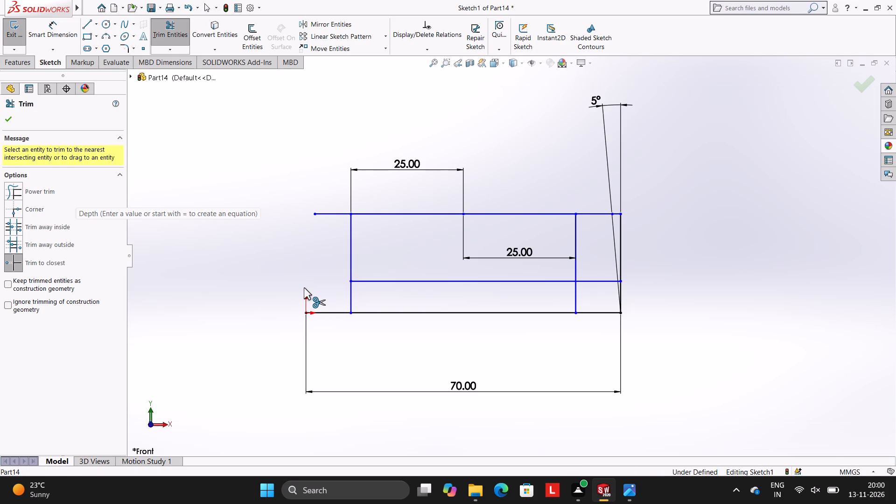
key("Escape")
key("Escape")
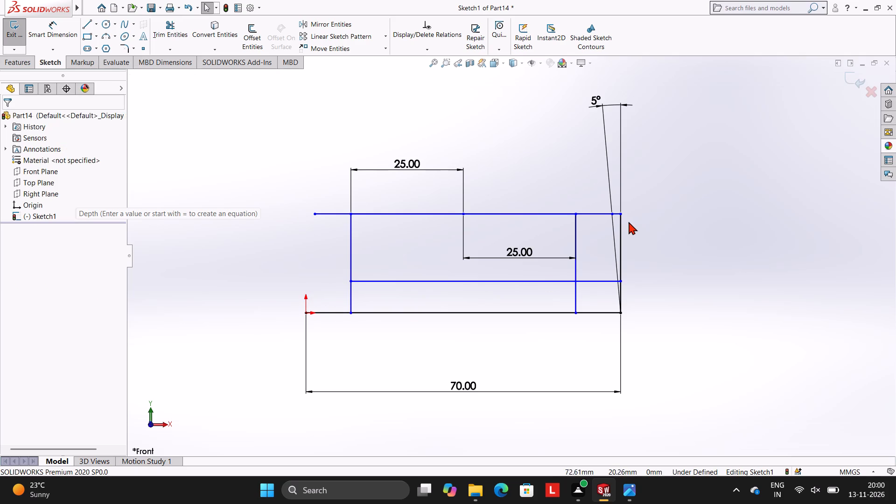
Delete the right outer vertical line of the profile.
left_click(623, 222)
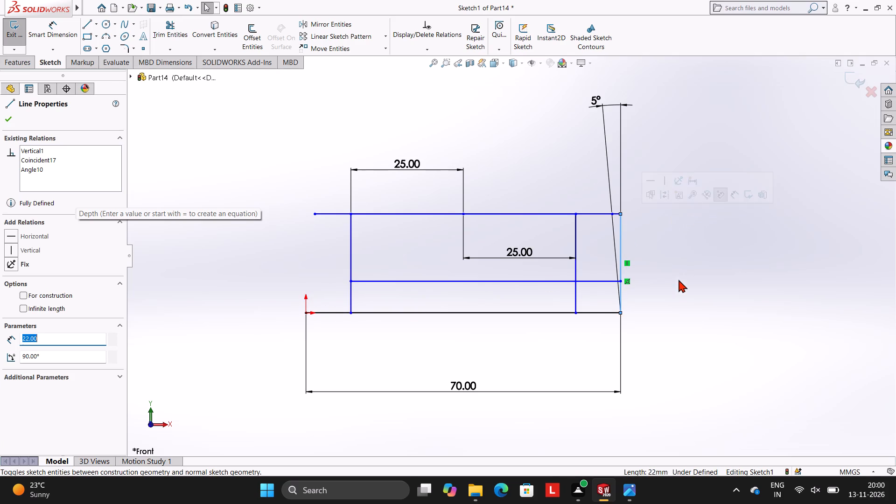
key("Delete")
left_click(388, 239)
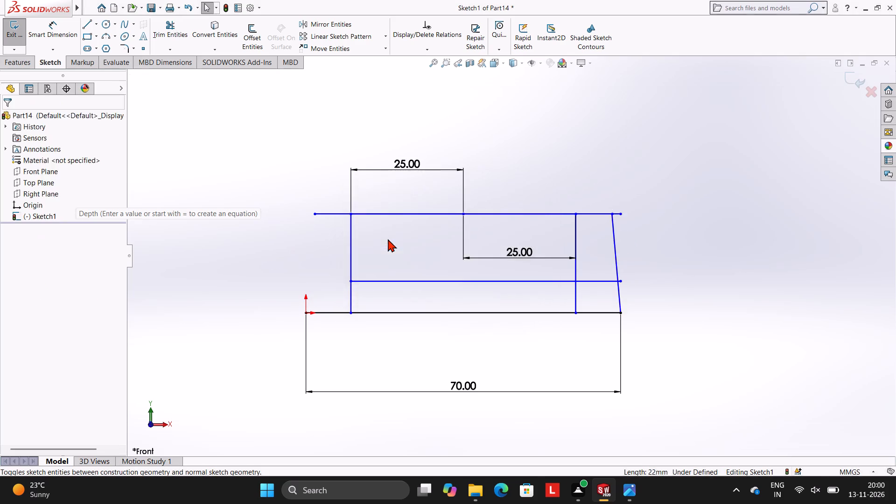
key("Delete")
Trim away both segments of the right slanted line.
left_click(183, 30)
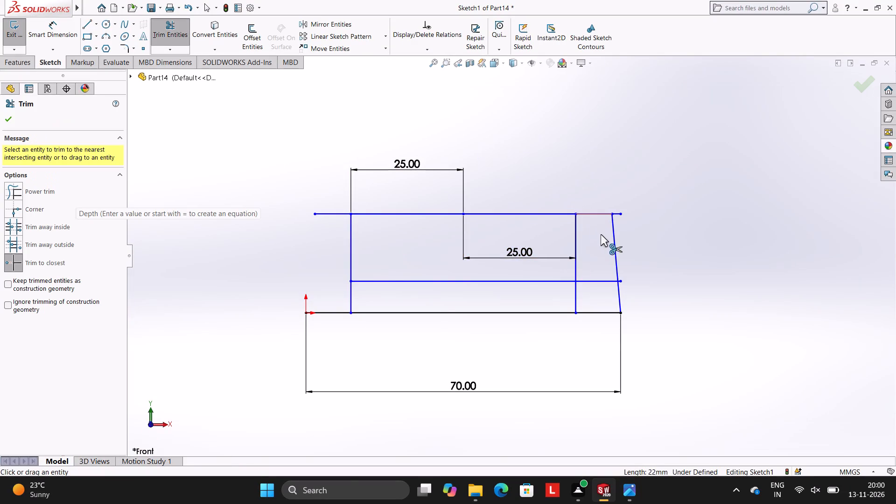
left_click(613, 239)
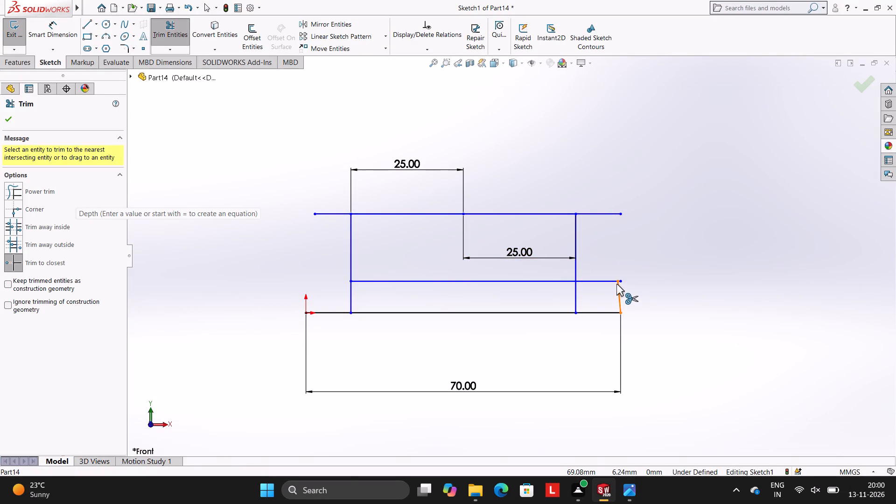
scroll(616, 284, "down", 5)
left_click(581, 286)
scroll(567, 266, "up", 4)
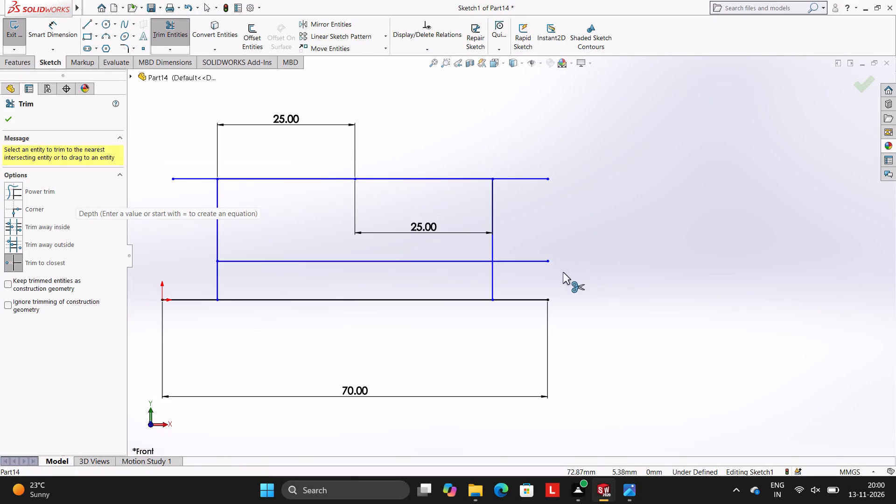
Trim the lower horizontal line beyond the right inner vertical and both inner vertical lines below it, leaving a U-shaped notch outline.
left_click(538, 259)
scroll(432, 252, "up", 1)
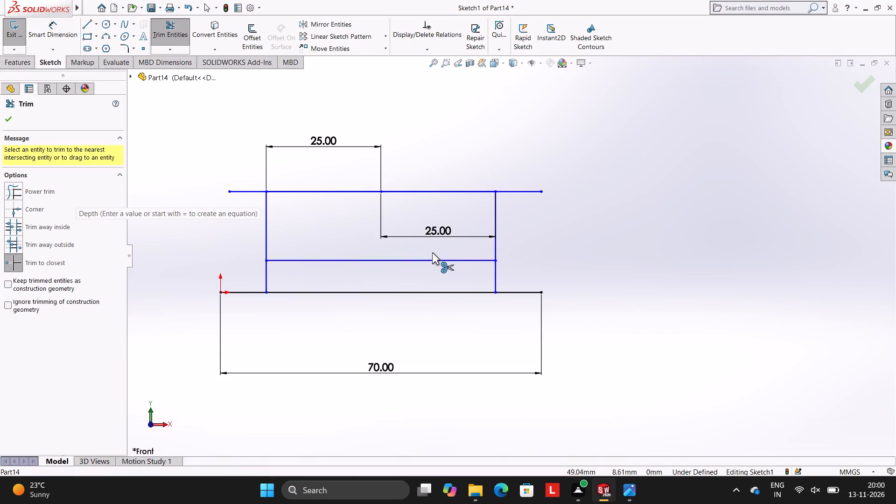
left_click(265, 276)
left_click(495, 276)
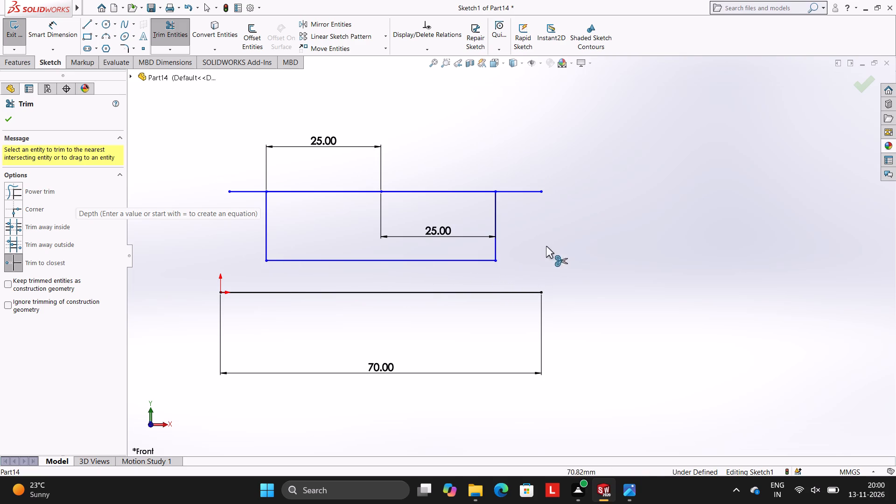
Sketch a slanted line about 22.08 mm long at 85° from the origin to the upper horizontal line's left end.
left_click(89, 20)
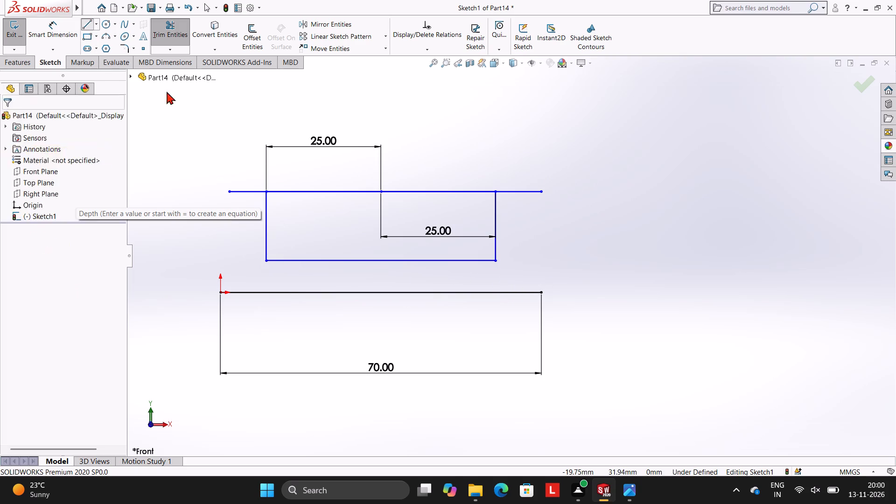
left_click(220, 293)
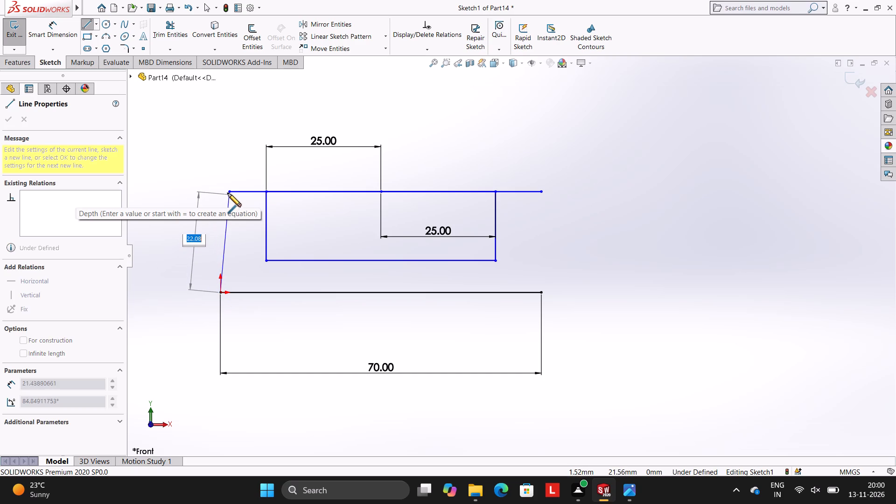
left_click(228, 193)
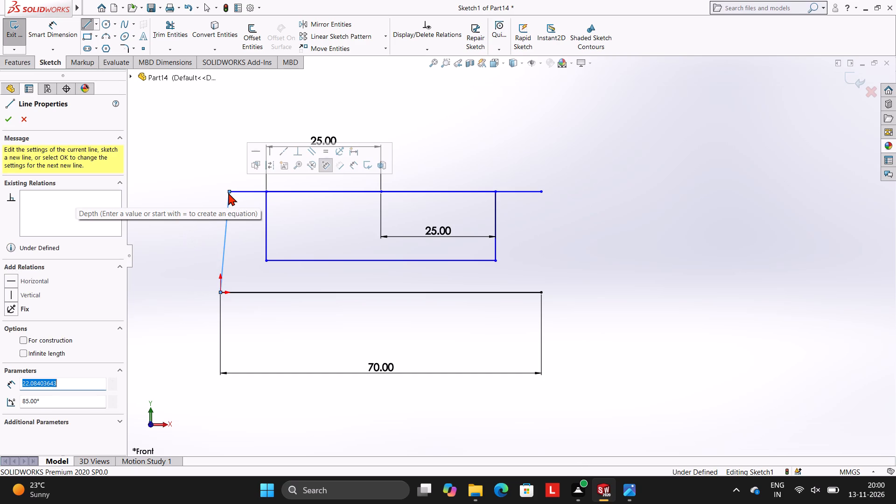
key("Escape")
key("Escape")
key("Escape")
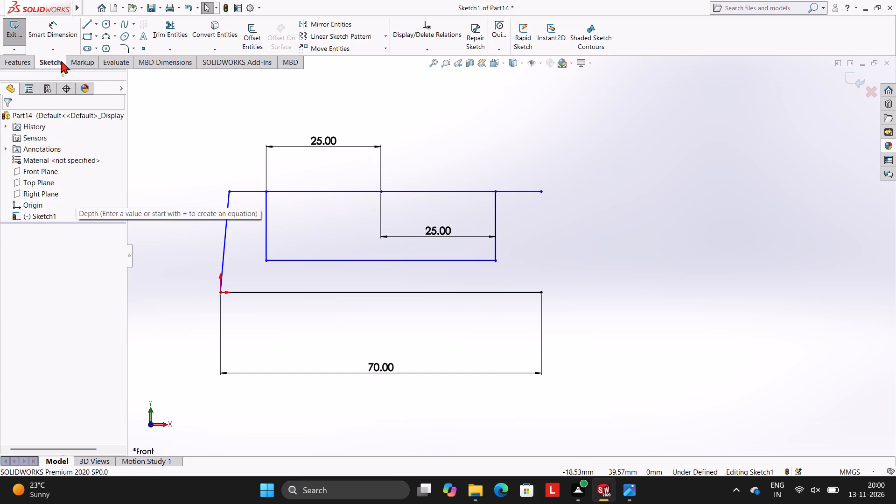
Sketch a 22 mm vertical line from the base line's right end up to the upper horizontal line's right end.
left_click(88, 26)
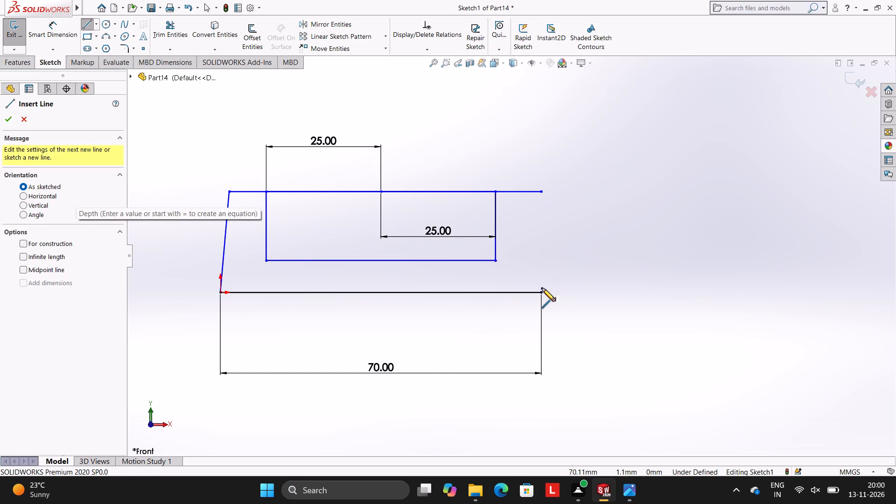
left_click(541, 291)
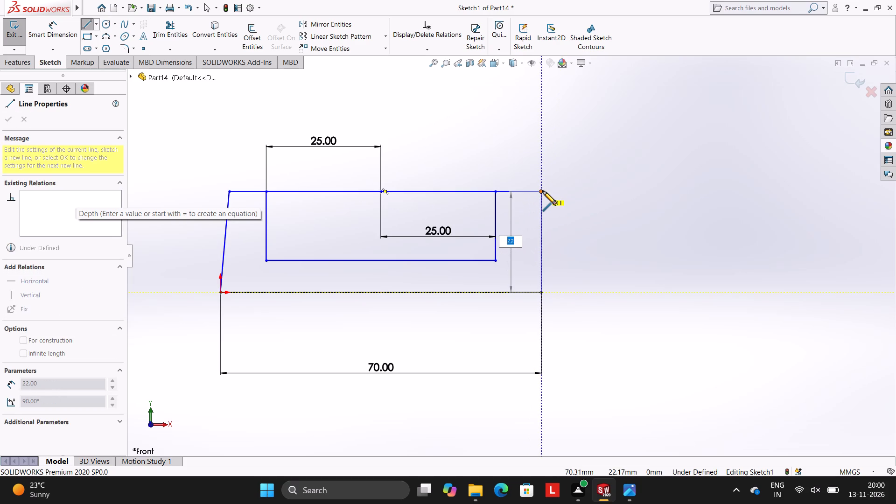
left_click(543, 191)
key("Escape")
key("Escape")
scroll(532, 220, "up", 3)
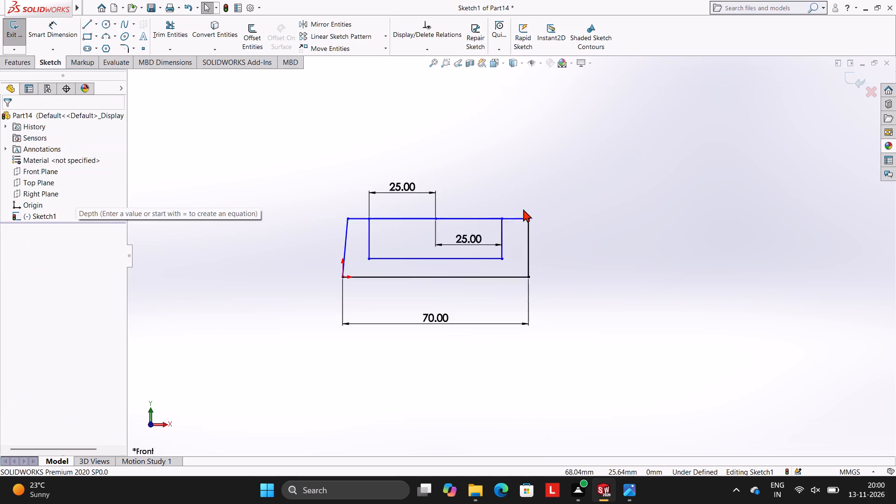
scroll(523, 209, "down", 1)
key("Escape")
key("Escape")
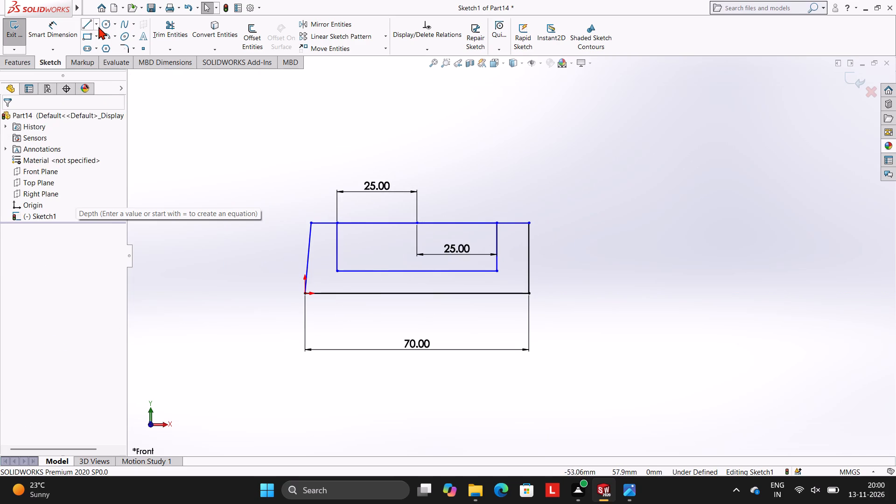
Sketch a line from the base line's right end, leaning inward about 16.5° from vertical and ending above the upper horizontal line.
left_click(86, 25)
left_click(527, 294)
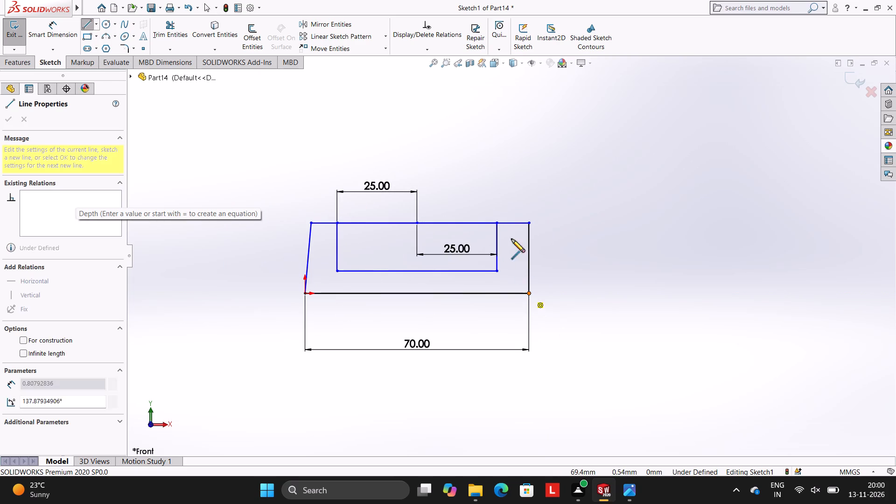
left_click(500, 196)
key("Escape")
key("Escape")
Dimension the angle between the right vertical line and the new slanted line as 5°.
left_click(61, 33)
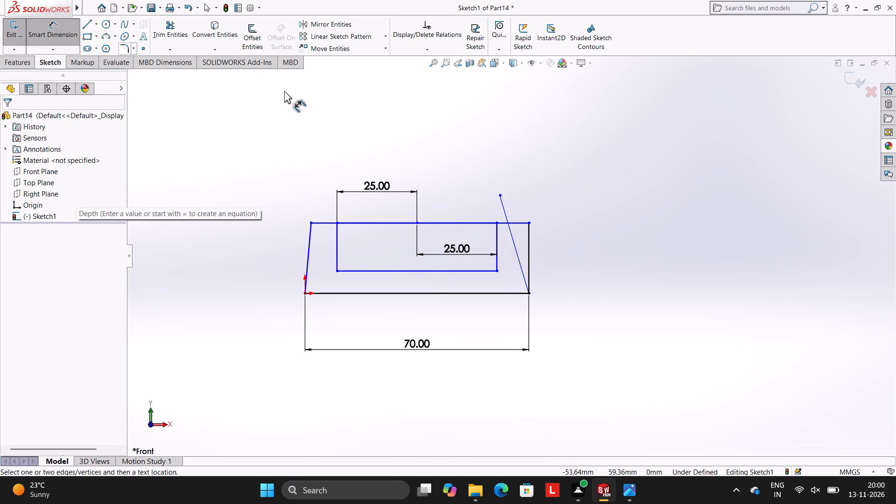
left_click(529, 236)
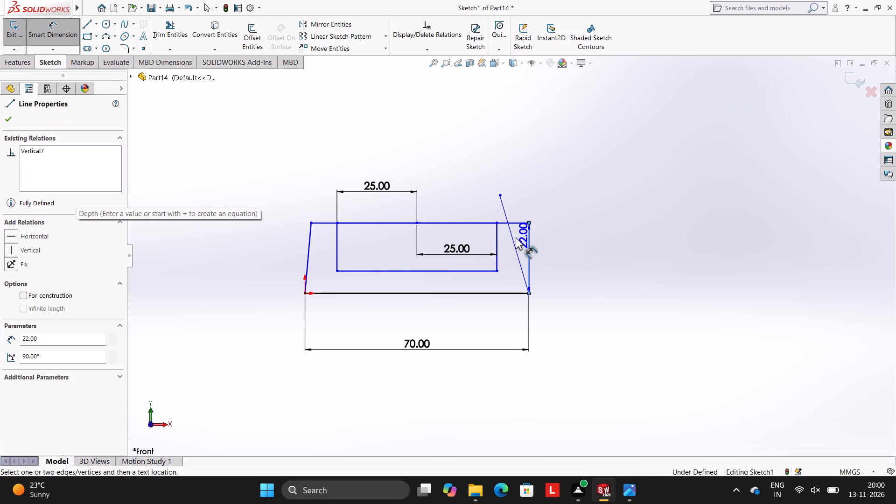
left_click(512, 238)
left_click(526, 199)
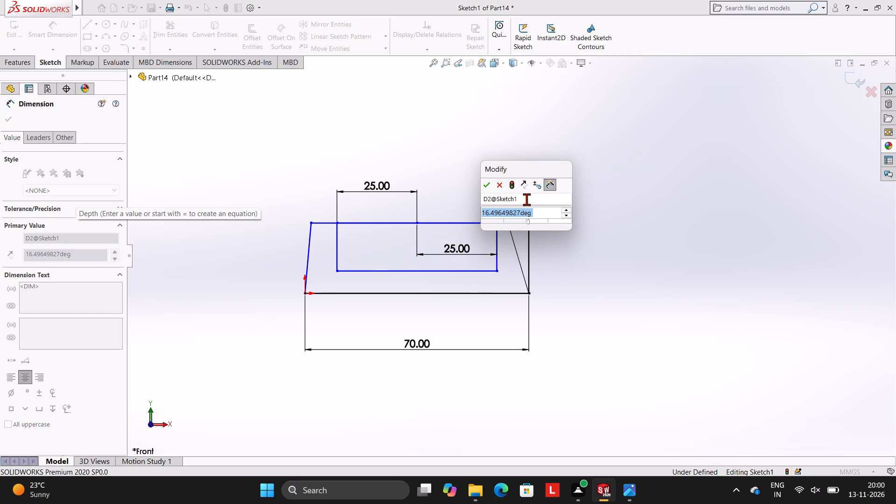
key("5")
key("Return")
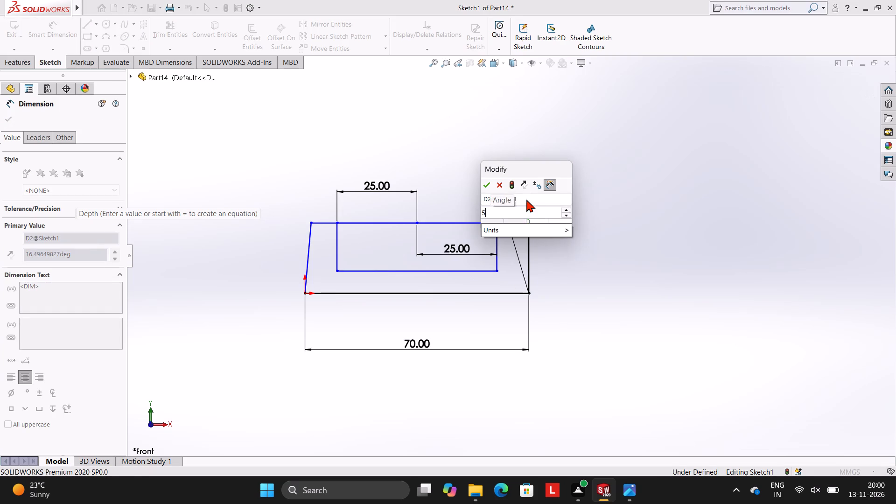
key("Escape")
key("Escape")
key("Escape")
key("Escape")
key("Escape")
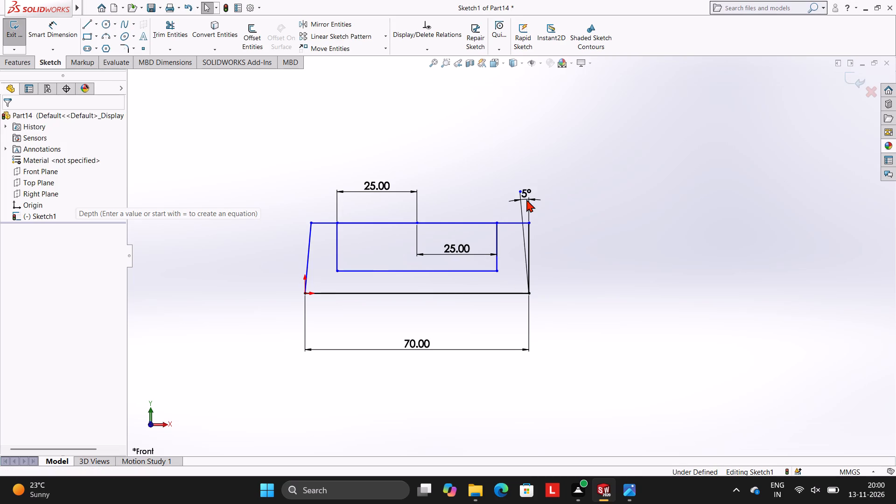
Trim away the right outer vertical line, the upper horizontal line's overhang and the slanted line's excess above it.
scroll(504, 238, "down", 6)
key("Escape")
key("Escape")
scroll(526, 144, "up", 3)
scroll(530, 137, "down", 2)
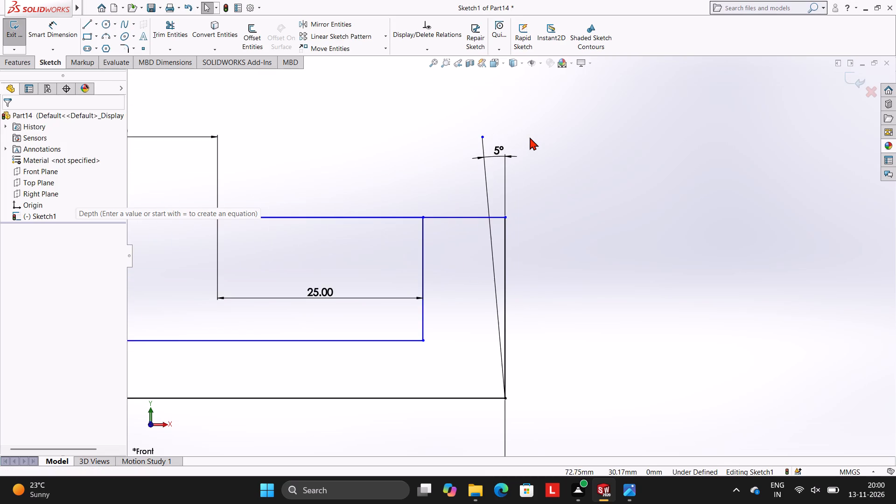
scroll(492, 206, "up", 2)
left_click(175, 26)
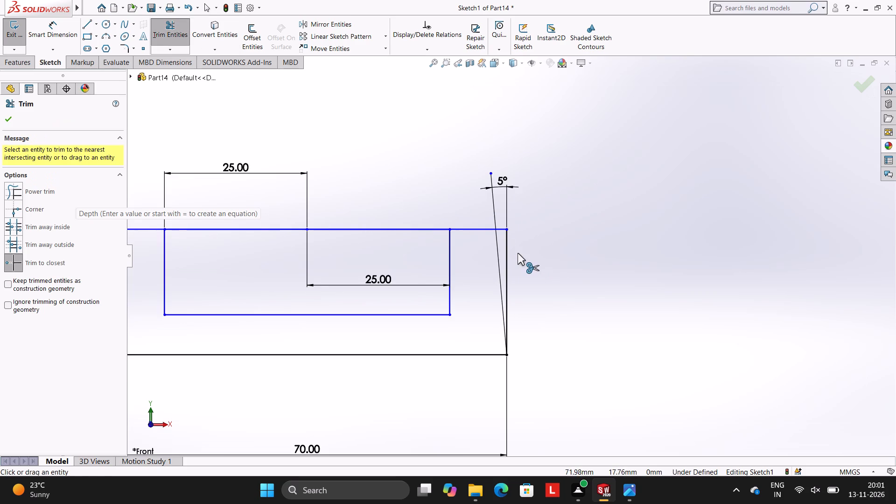
left_click(508, 252)
left_click(504, 229)
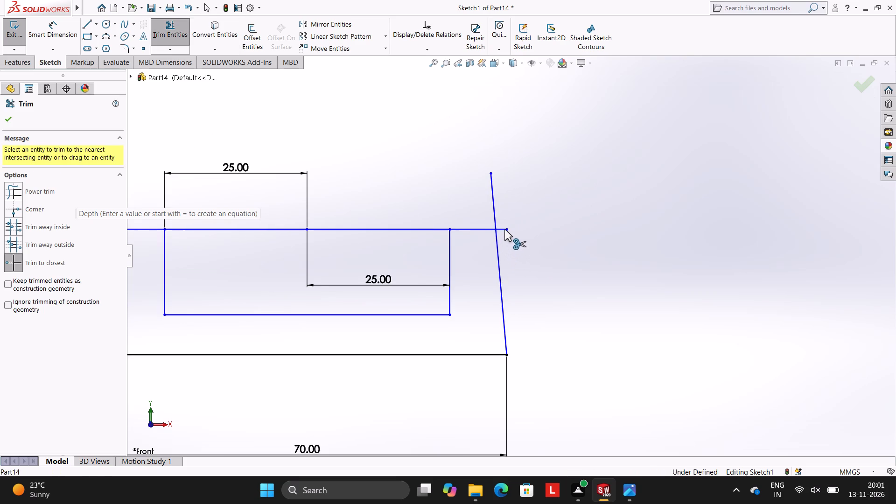
left_click(493, 211)
key("Escape")
key("Escape")
Trim away the upper horizontal line between the two inner verticals to open the central notch.
scroll(403, 321, "up", 7)
scroll(411, 309, "down", 3)
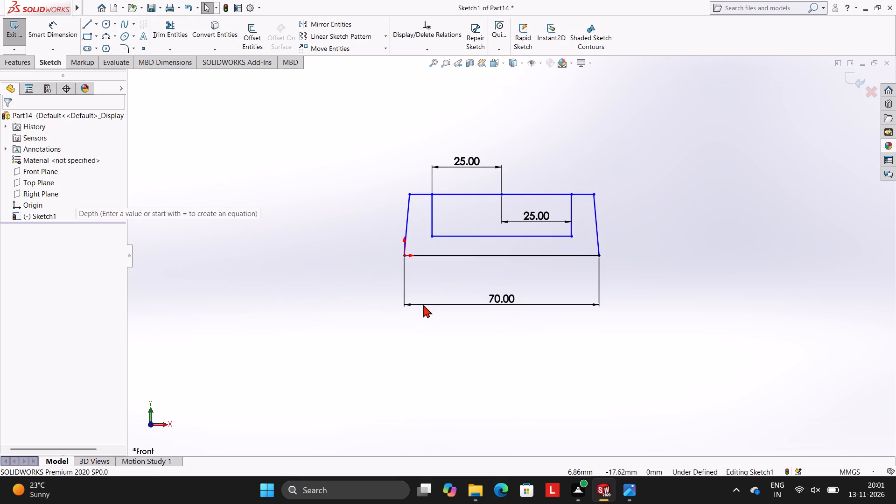
scroll(538, 248, "up", 2)
scroll(541, 246, "down", 1)
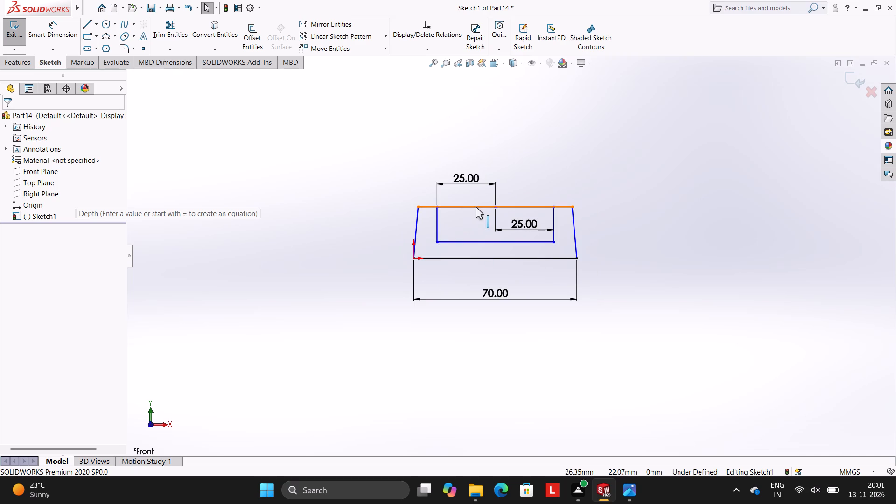
left_click(180, 31)
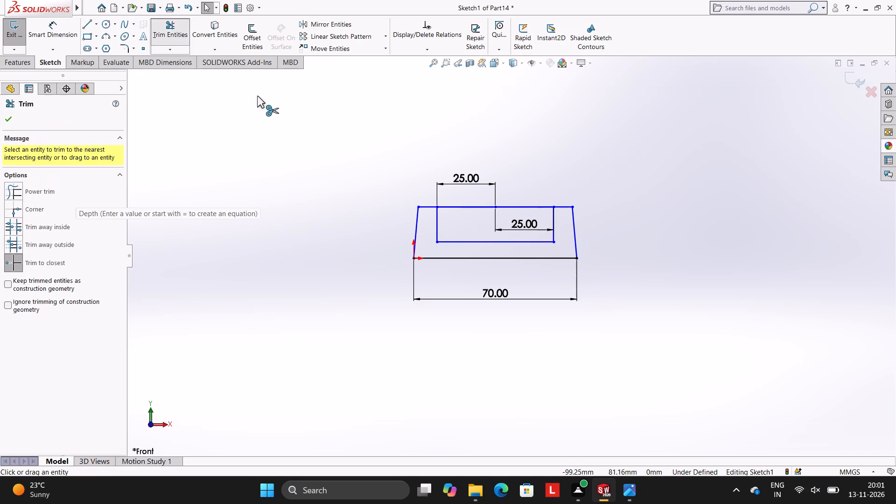
left_click(458, 206)
left_click(502, 206)
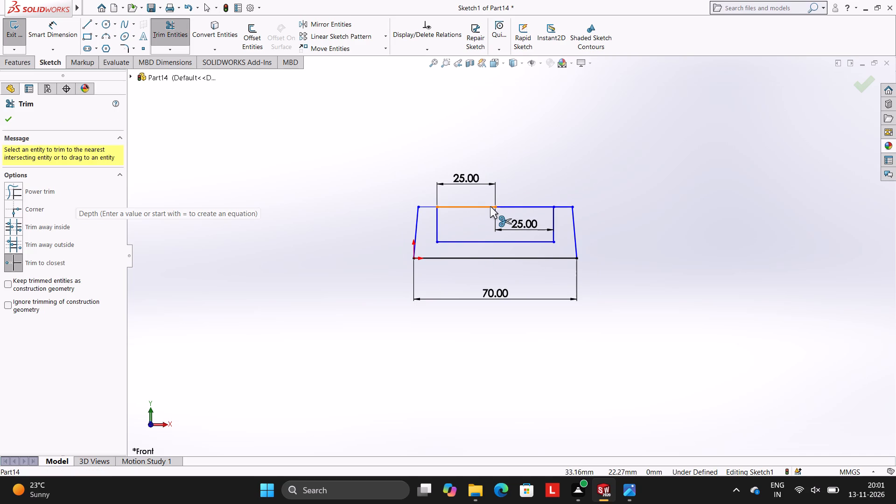
left_click(490, 206)
left_click(512, 206)
left_click(480, 251)
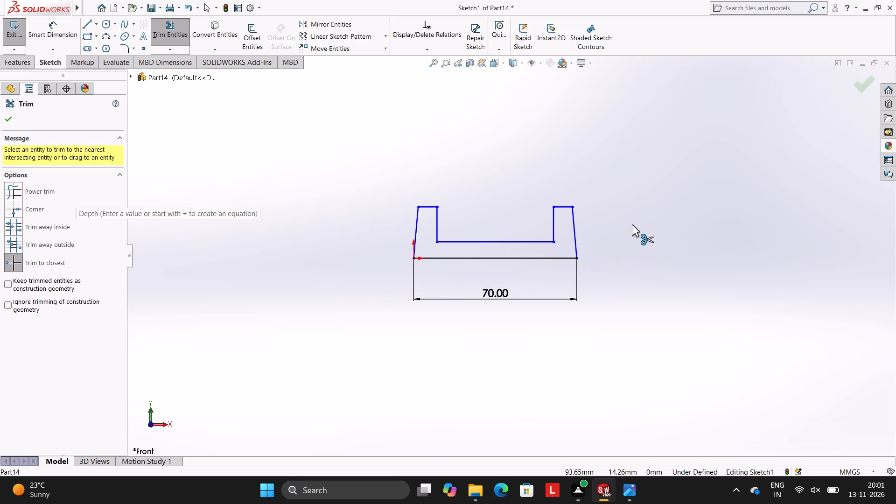
Dimension the length of the left post's top edge and the width of the notch floor.
scroll(559, 211, "up", 2)
scroll(558, 207, "down", 3)
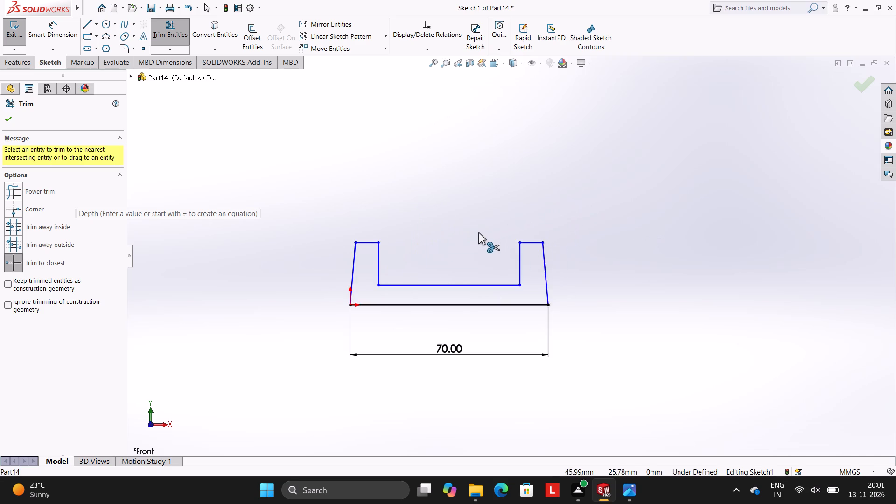
scroll(478, 232, "up", 2)
scroll(478, 232, "down", 2)
scroll(476, 276, "down", 2)
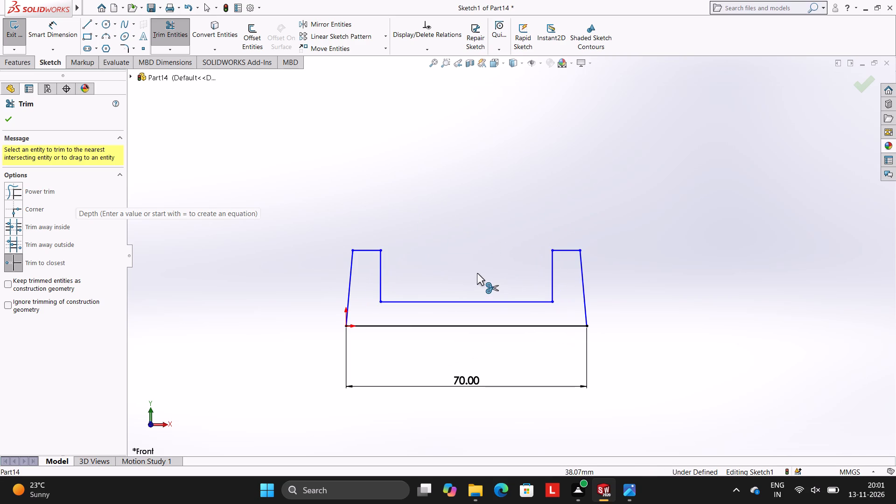
scroll(483, 280, "down", 2)
scroll(476, 279, "up", 2)
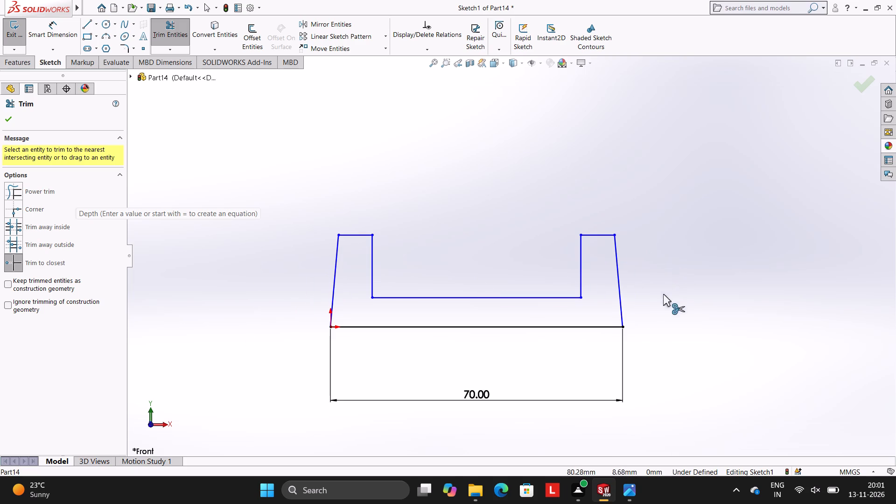
left_click(47, 28)
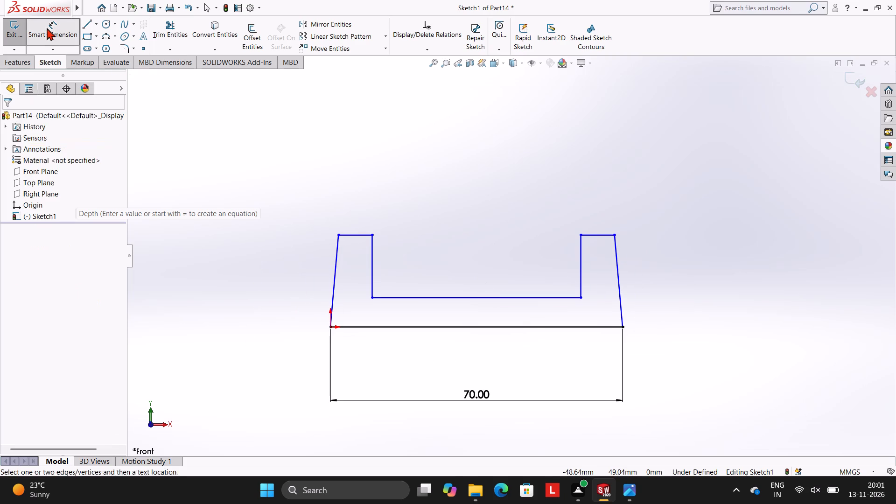
left_click(350, 236)
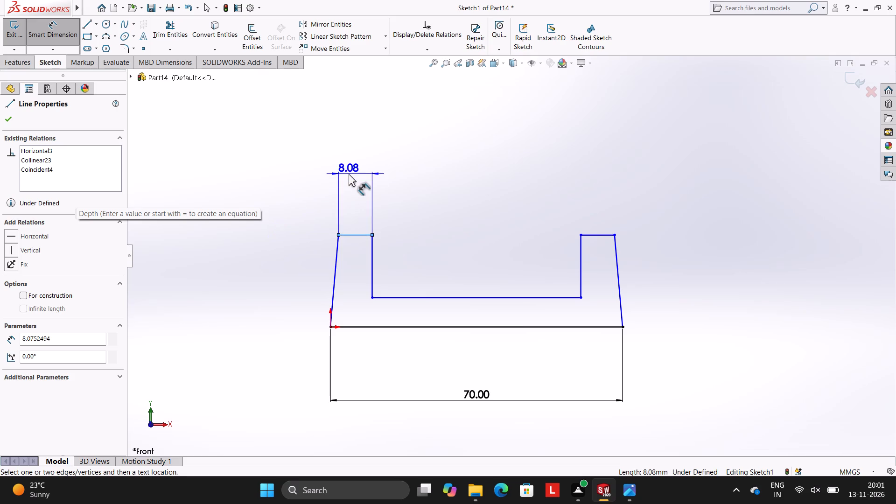
left_click(349, 174)
left_click(308, 159)
left_click(432, 163)
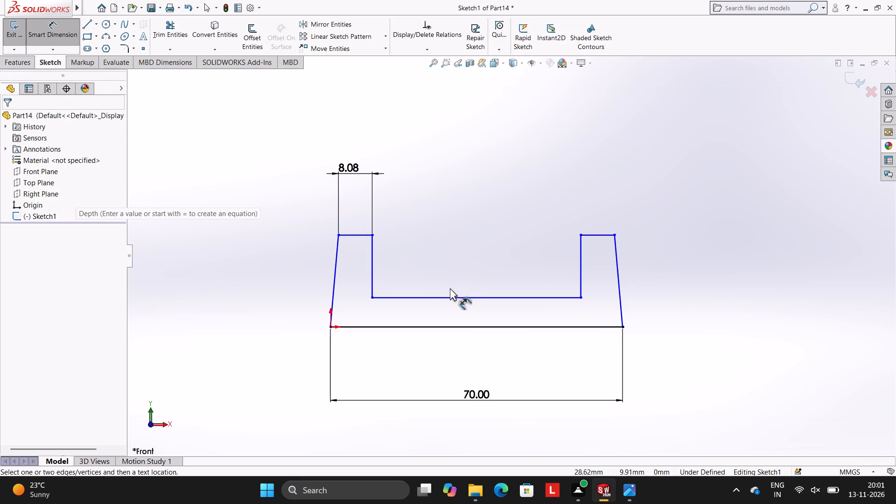
left_click(451, 299)
left_click(464, 164)
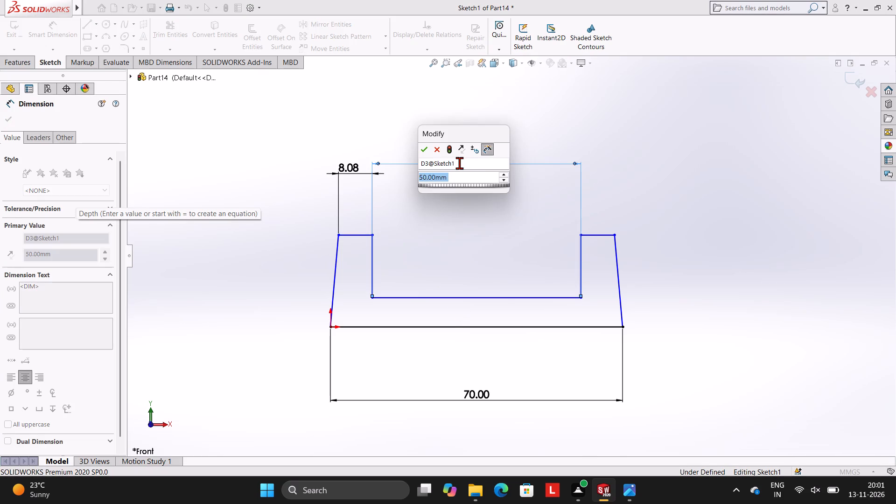
left_click(420, 151)
left_click(640, 139)
Dimension the profile's overall height between the right post's top edge and the base line.
left_click(595, 233)
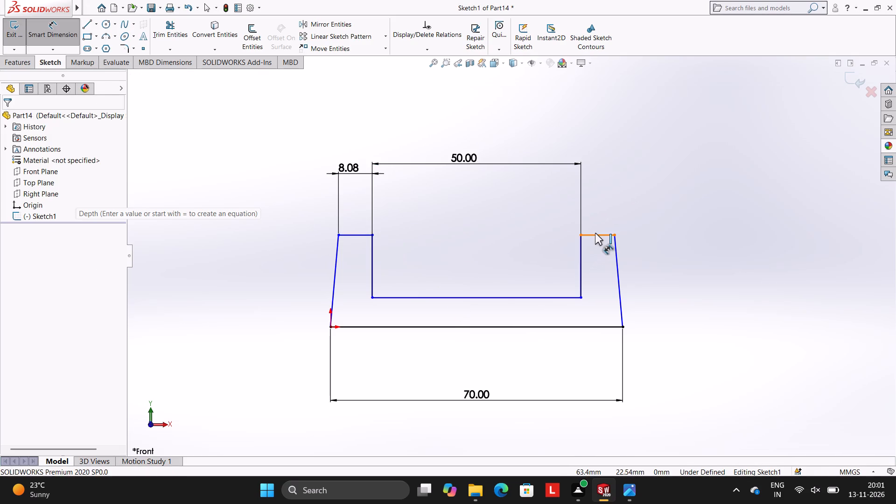
left_click(599, 328)
left_click(703, 249)
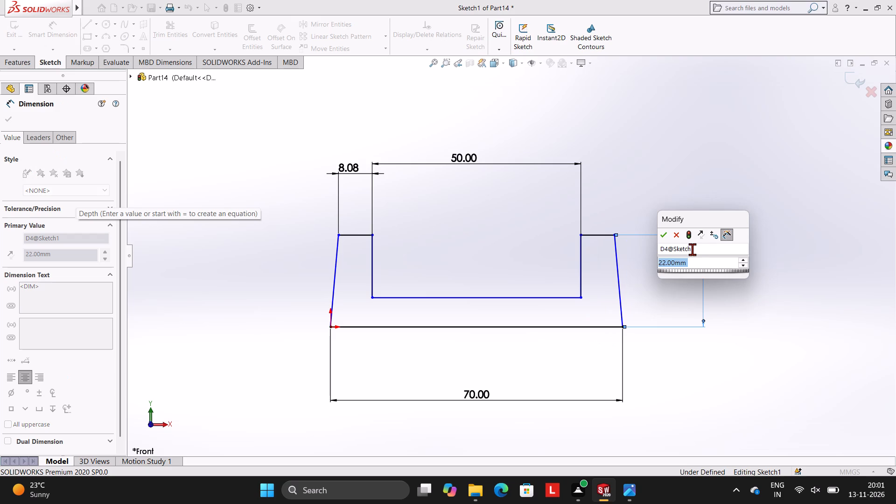
left_click(662, 232)
left_click(707, 151)
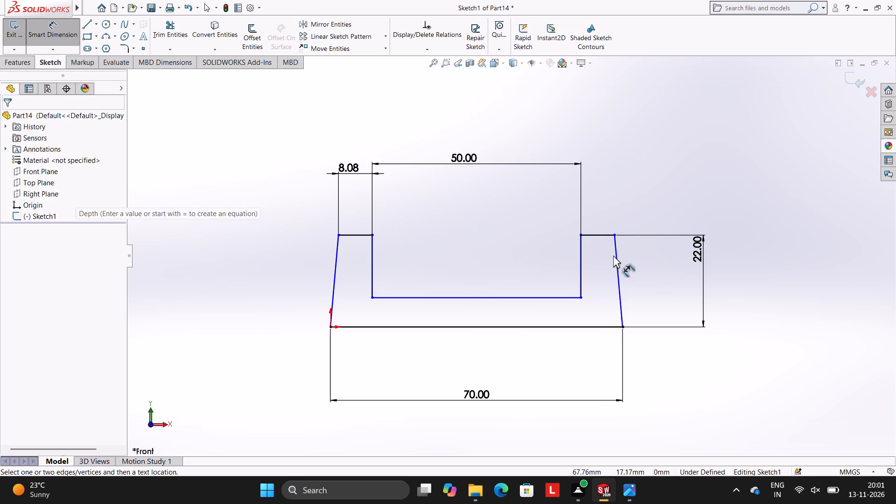
Dimension the horizontal offset between the top and bottom endpoints of the right and left slanted sides.
left_click(614, 234)
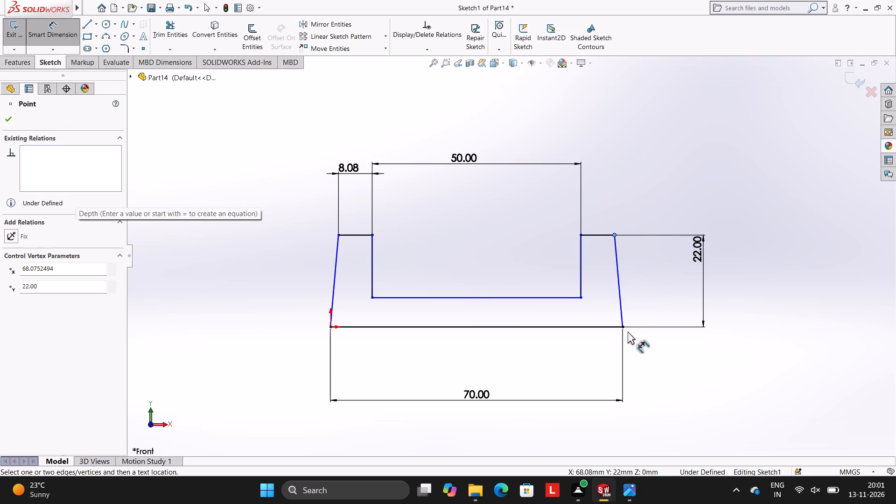
left_click(624, 324)
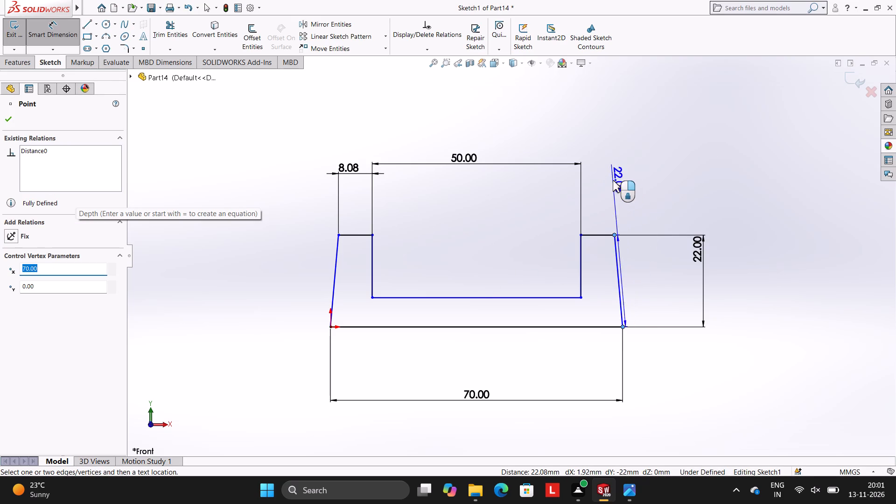
left_click(620, 184)
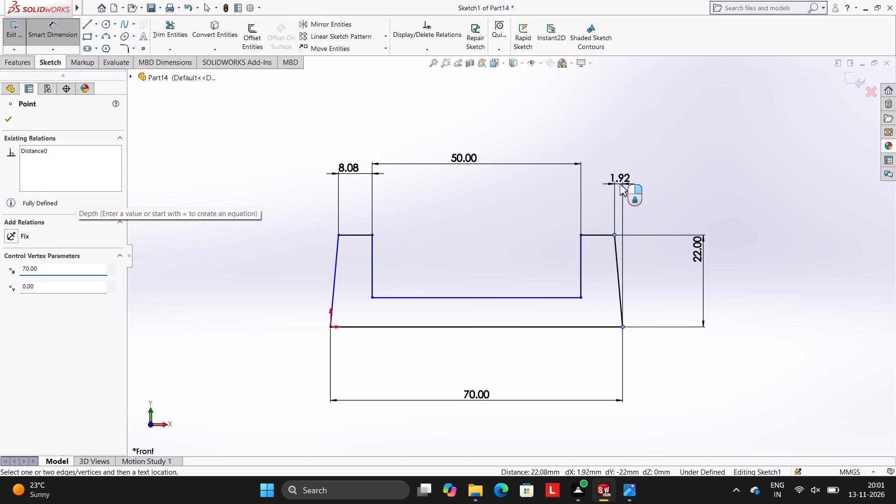
left_click(579, 168)
left_click(608, 124)
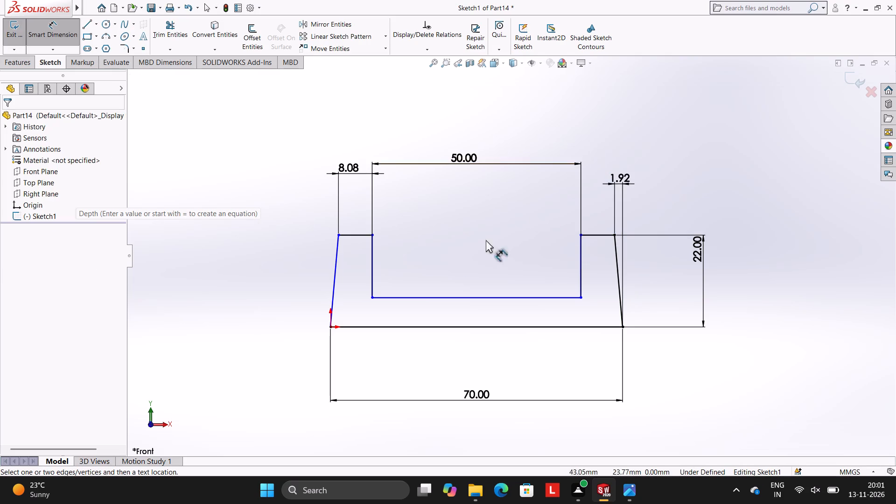
left_click(338, 237)
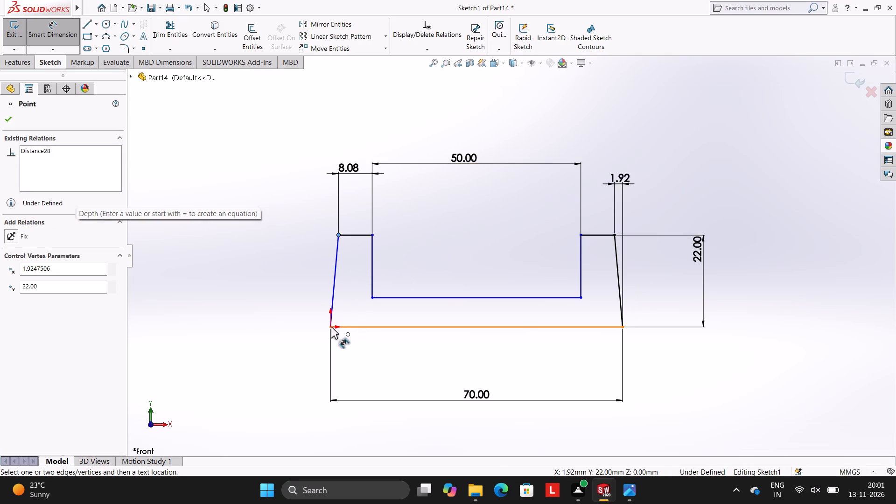
left_click(331, 327)
left_click(336, 197)
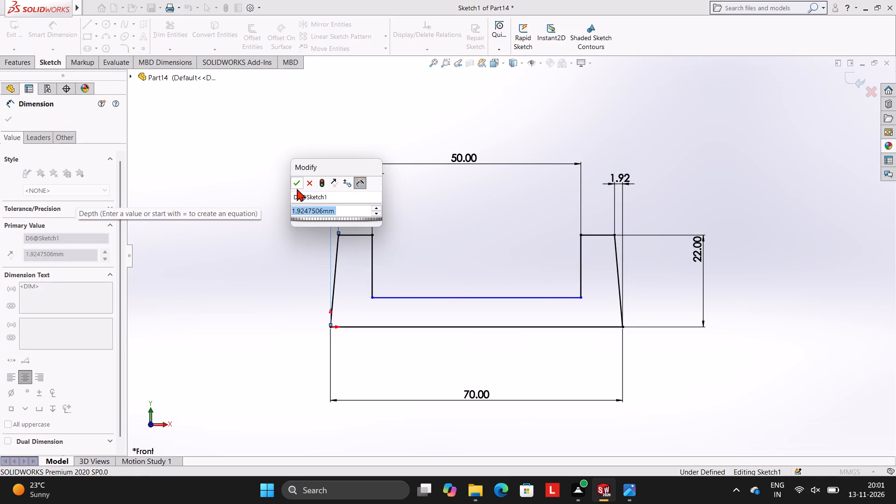
left_click(297, 189)
left_click(284, 154)
Dimension the vertical distance between the notch floor and the base line.
left_click(442, 300)
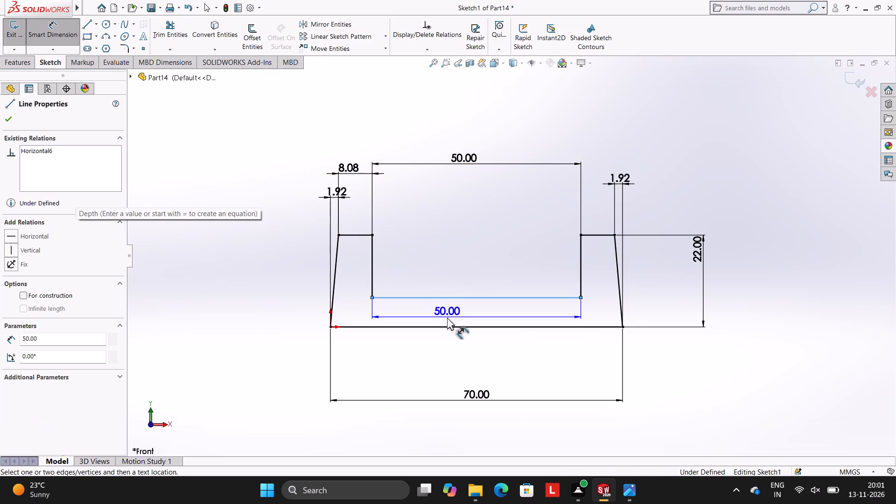
left_click(445, 328)
left_click(314, 309)
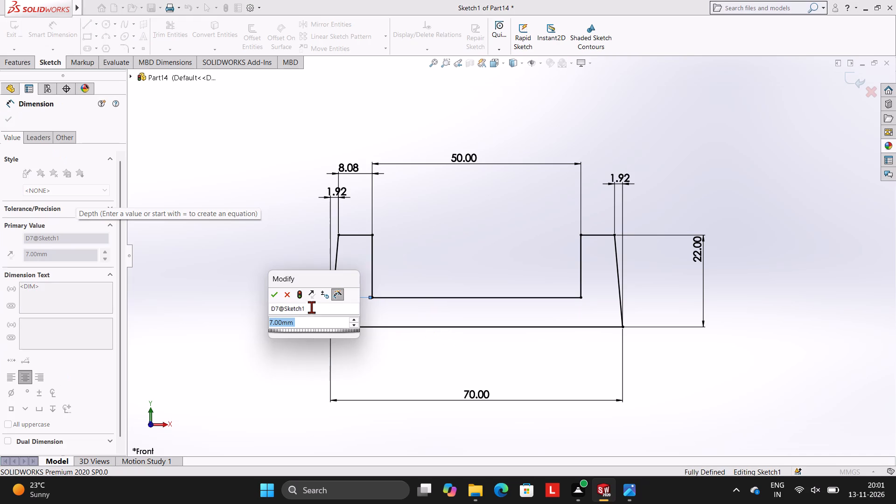
left_click(276, 293)
left_click(276, 258)
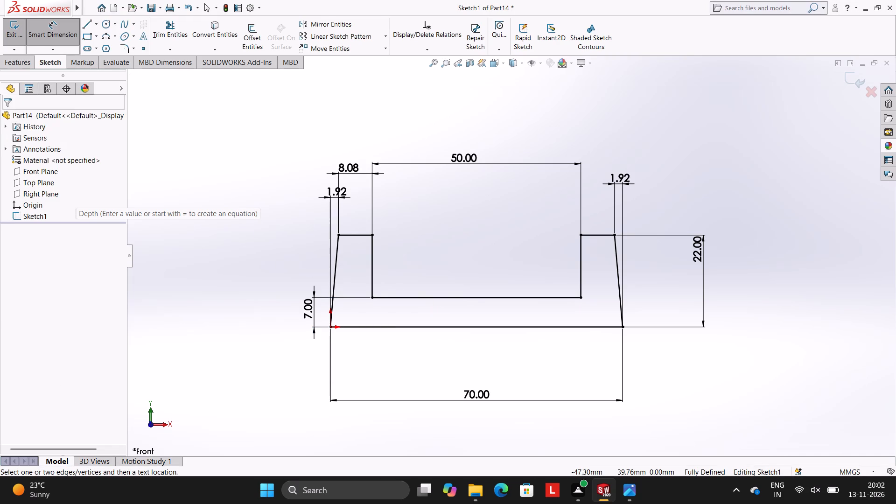
Extrude the profile as a blind boss 24 mm deep in the reversed direction.
left_click(30, 62)
left_click(11, 38)
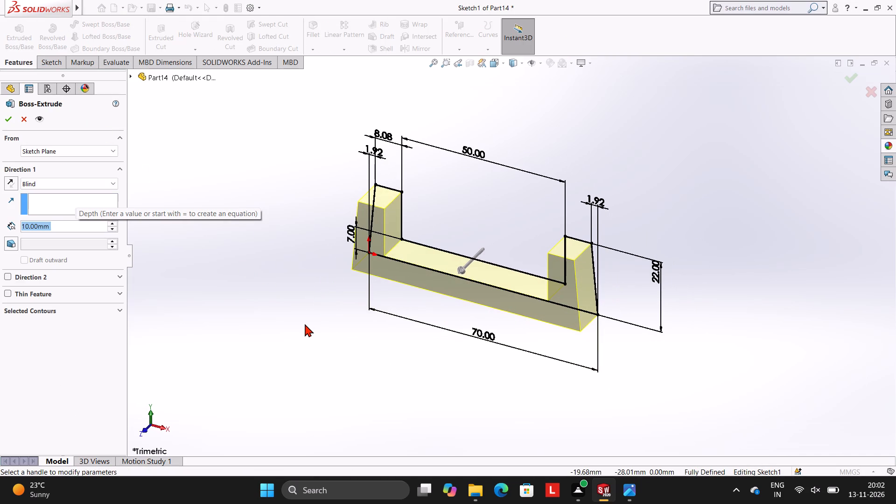
left_click(14, 182)
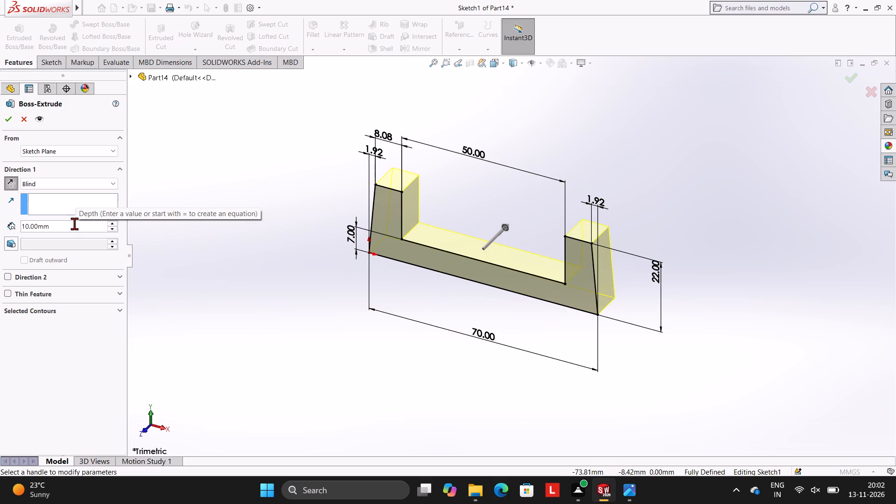
left_click(63, 232)
left_click(56, 225)
key("BackSpace")
key("BackSpace")
key("BackSpace")
key("BackSpace")
key("BackSpace")
key("BackSpace")
key("BackSpace")
key("BackSpace")
key("BackSpace")
key("BackSpace")
key("BackSpace")
key("BackSpace")
key("BackSpace")
key("BackSpace")
key("BackSpace")
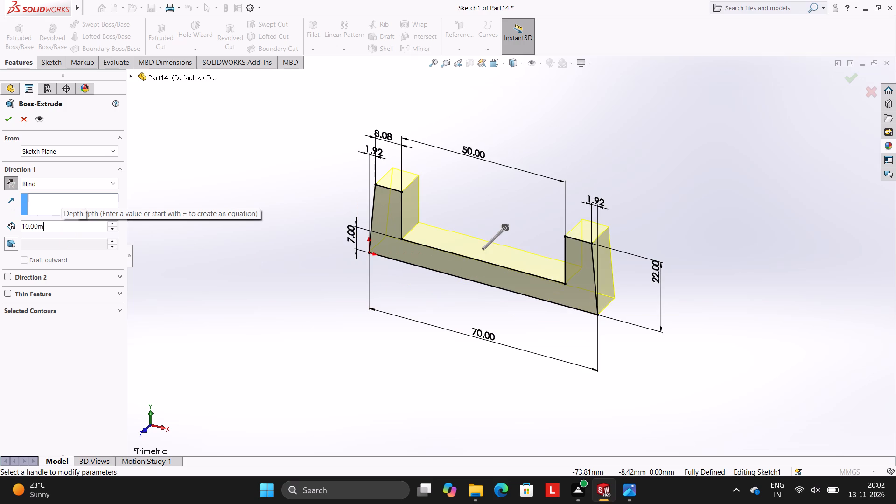
type("24")
key("Return")
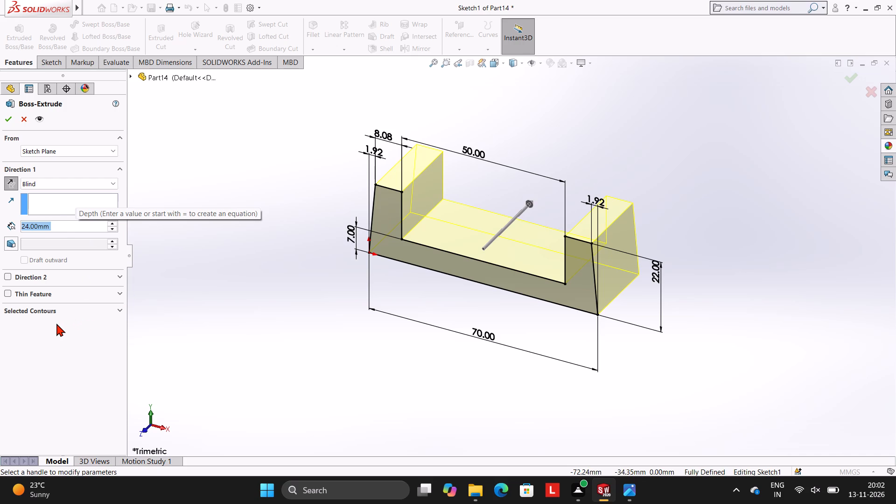
left_click(7, 122)
left_click(210, 124)
Open a new sketch on the right post's slanted outer face, viewed normal to the face.
middle_click_drag(455, 270, 516, 267)
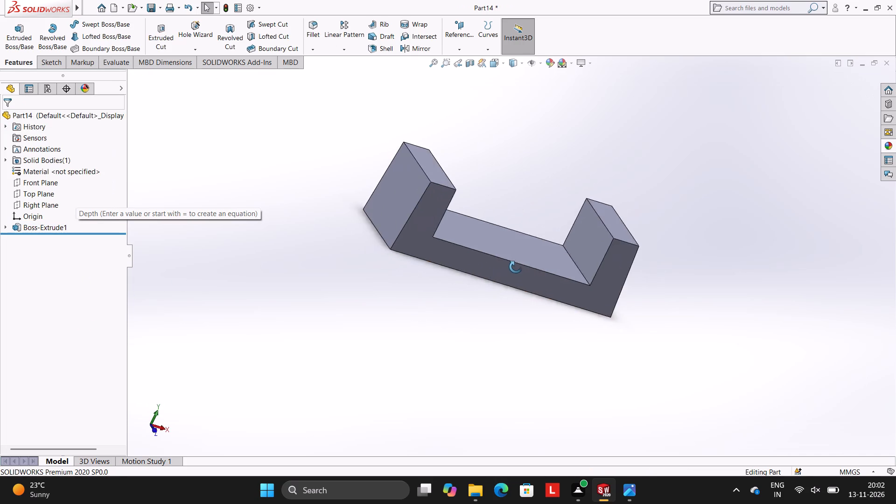
middle_click_drag(516, 267, 469, 210)
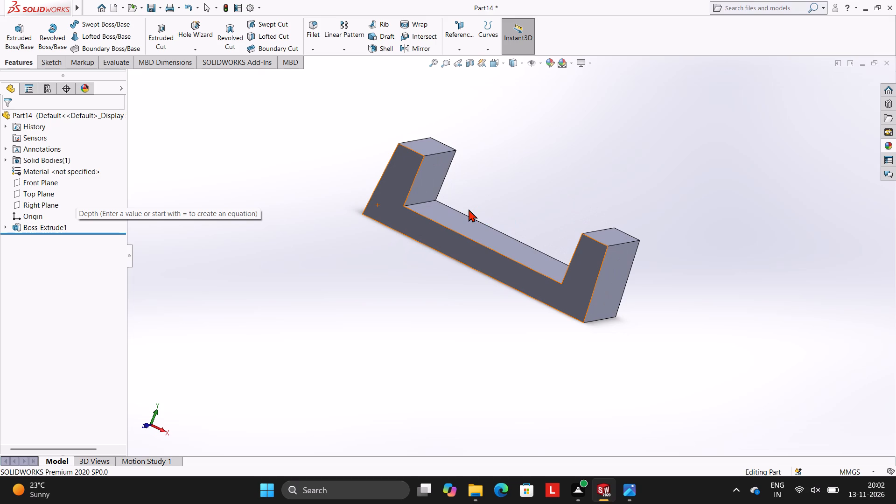
middle_click_drag(711, 252, 689, 213)
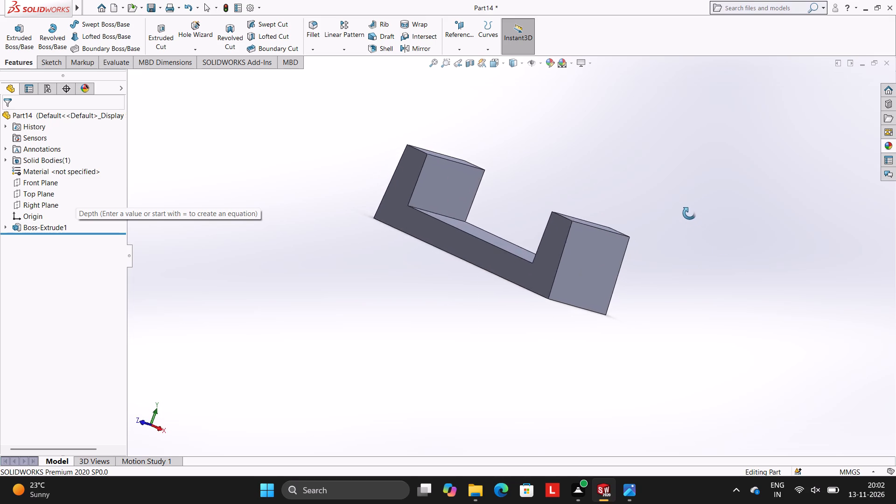
middle_click_drag(689, 213, 667, 205)
middle_click_drag(626, 187, 646, 225)
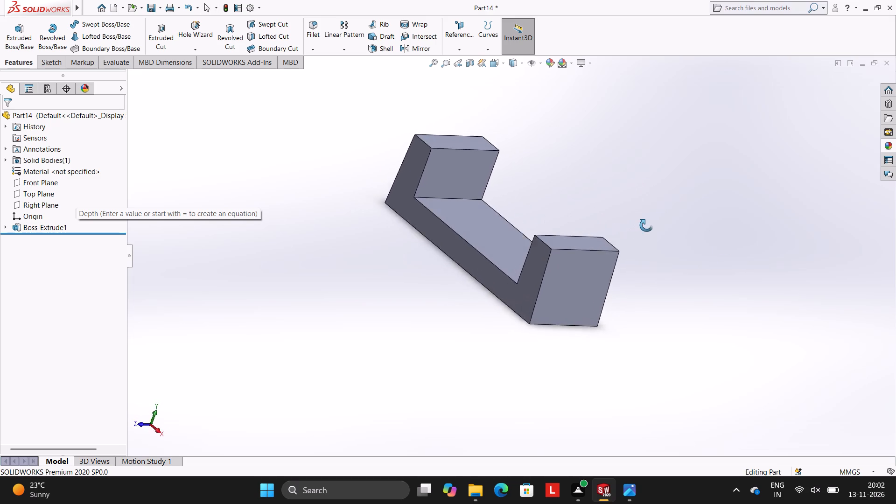
middle_click_drag(646, 225, 630, 227)
middle_click_drag(614, 215, 599, 196)
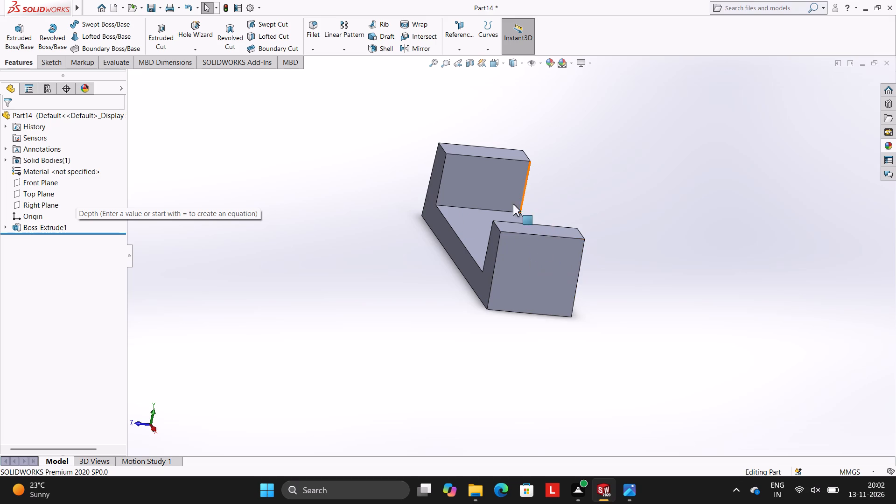
left_click(530, 253)
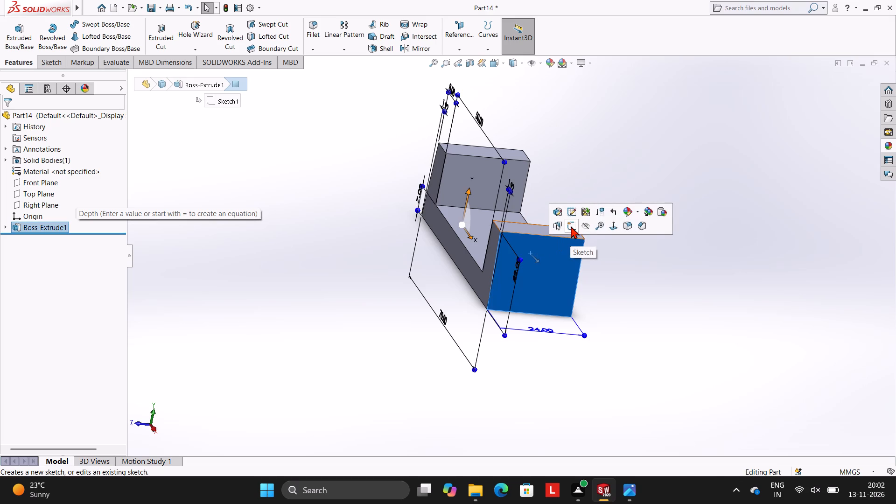
left_click(571, 226)
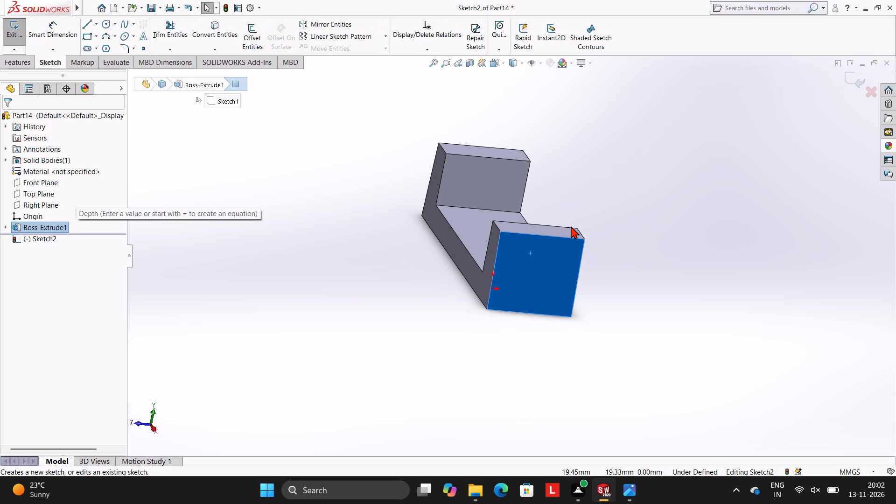
key("ctrl+8")
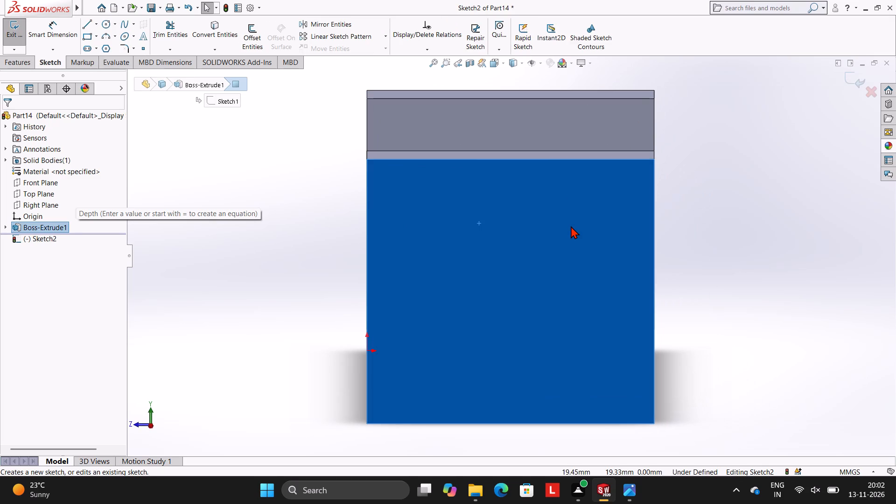
scroll(543, 168, "up", 3)
scroll(540, 174, "down", 2)
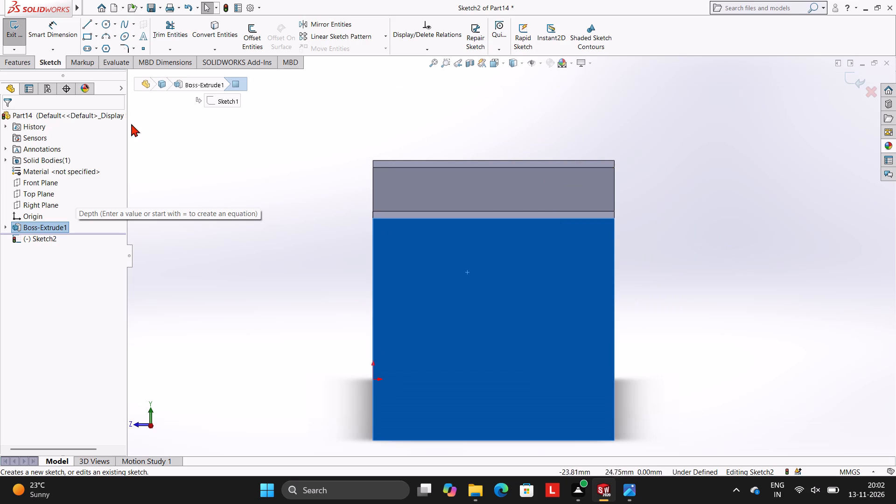
Sketch a circle of radius 15 mm centred on the midpoint of the face's top edge.
left_click(106, 21)
key("Escape")
key("Escape")
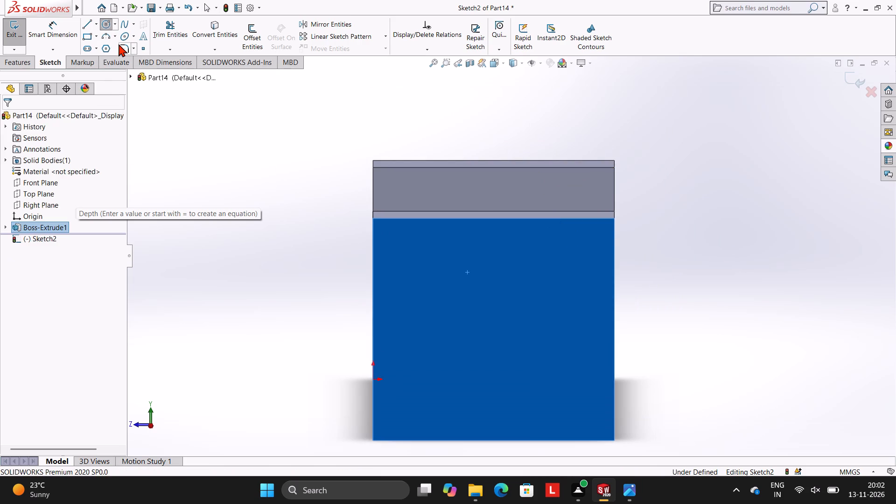
key("Escape")
left_click(107, 24)
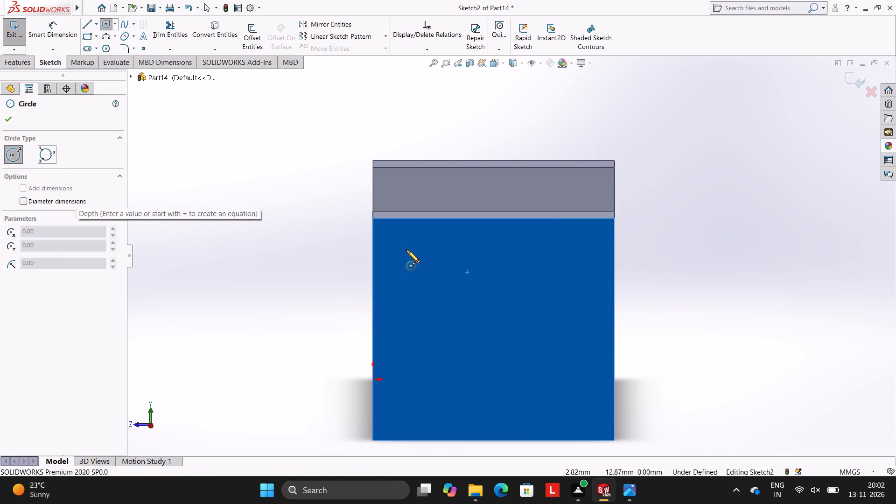
left_click(494, 219)
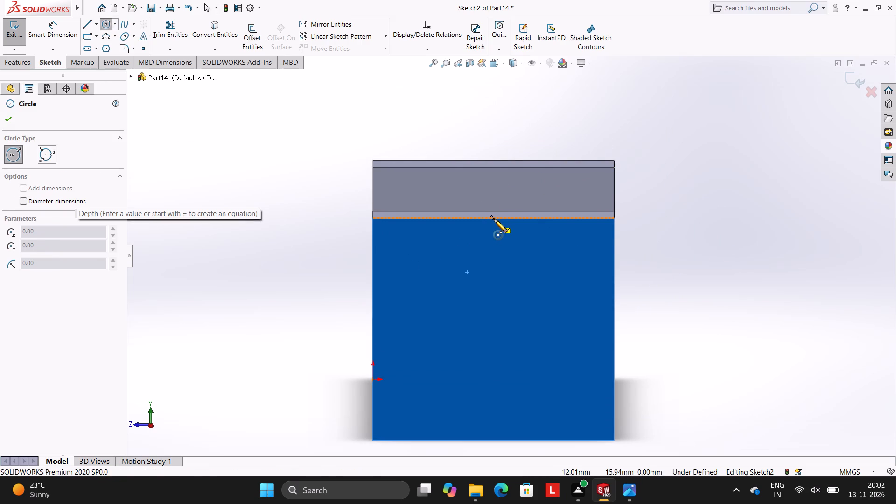
type("15")
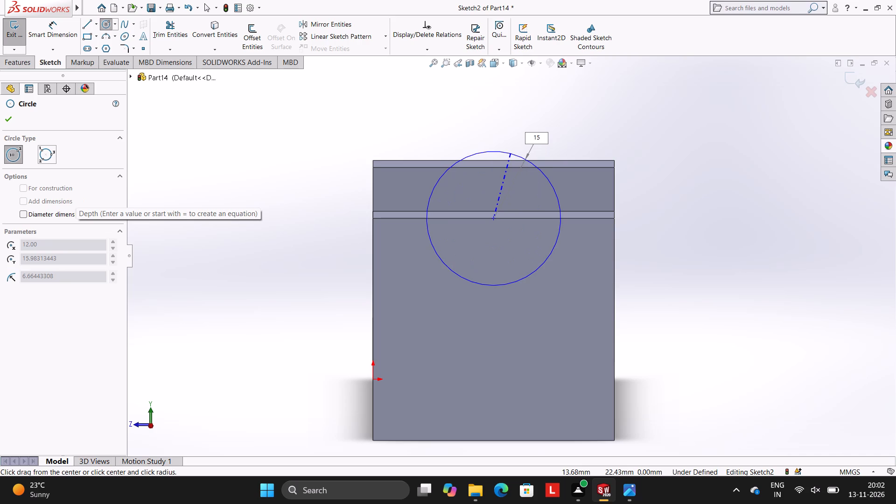
key("Return")
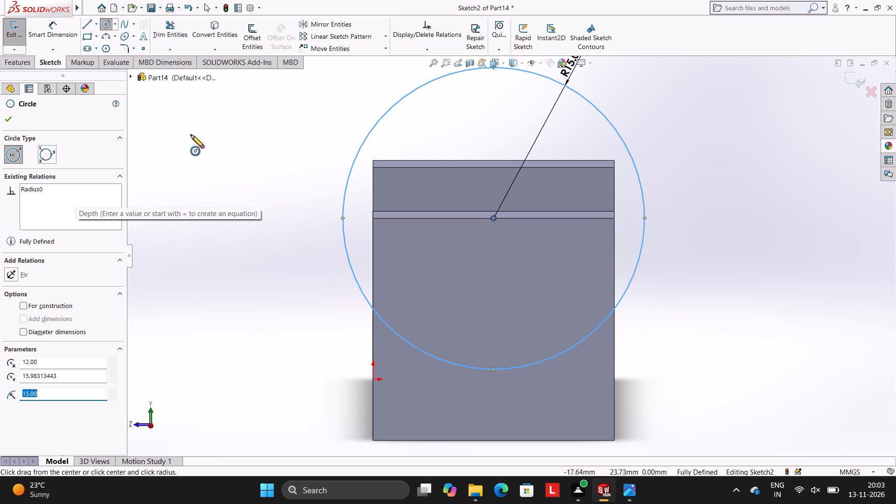
Sketch vertical lines along the face's two side edges, from the bottom corners up past the circle.
left_click(84, 26)
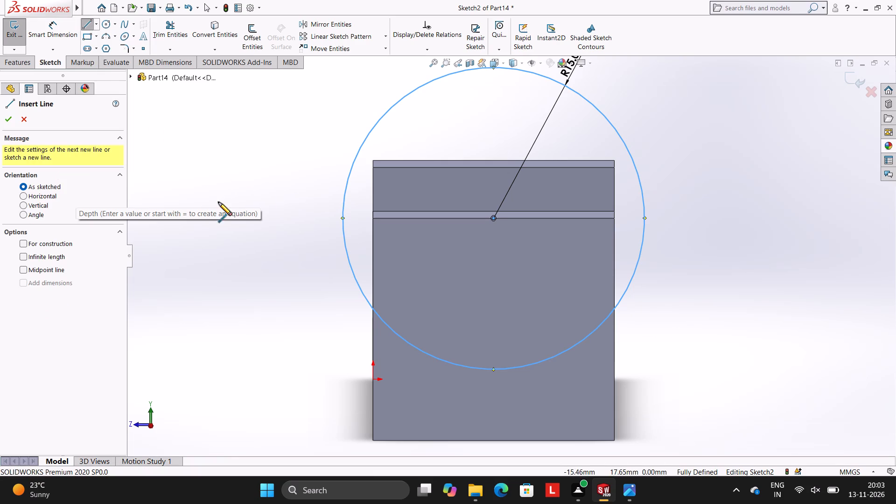
left_click(373, 441)
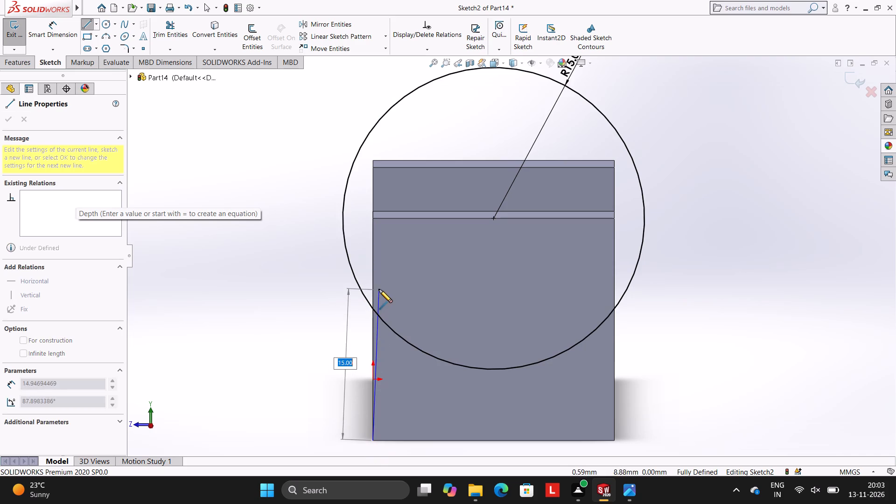
left_click(371, 287)
key("Escape")
key("Escape")
key("Escape")
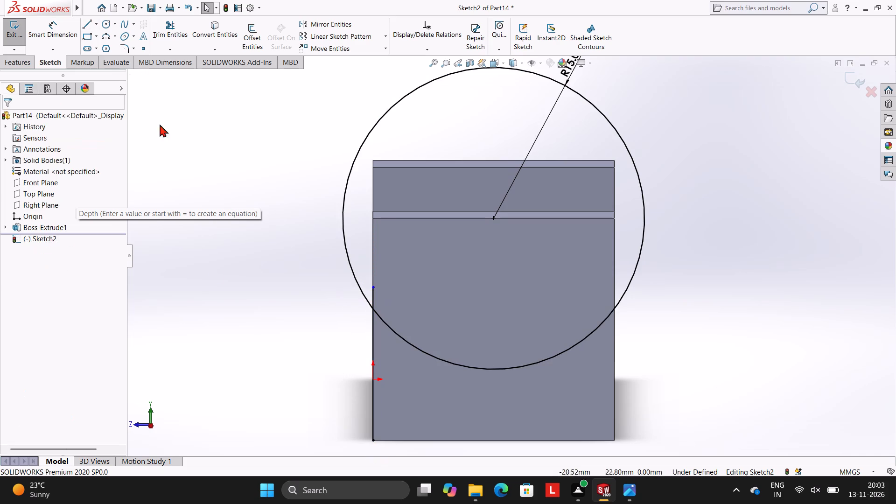
left_click(91, 24)
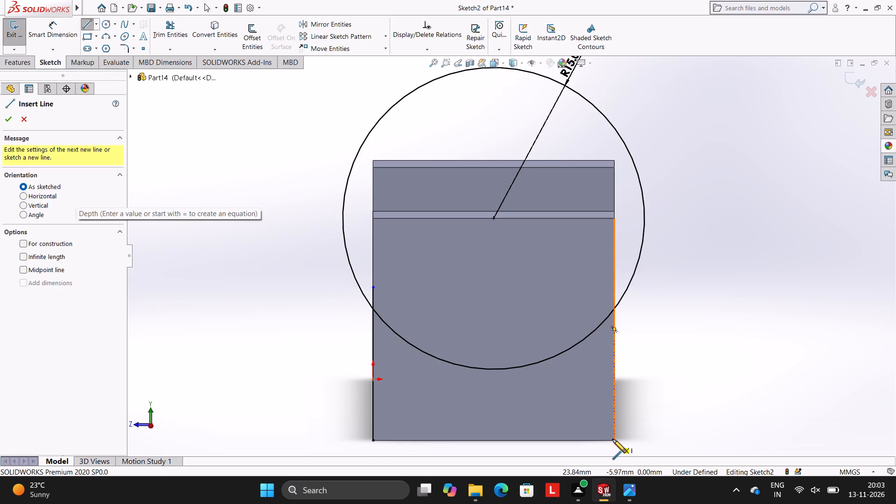
left_click(614, 441)
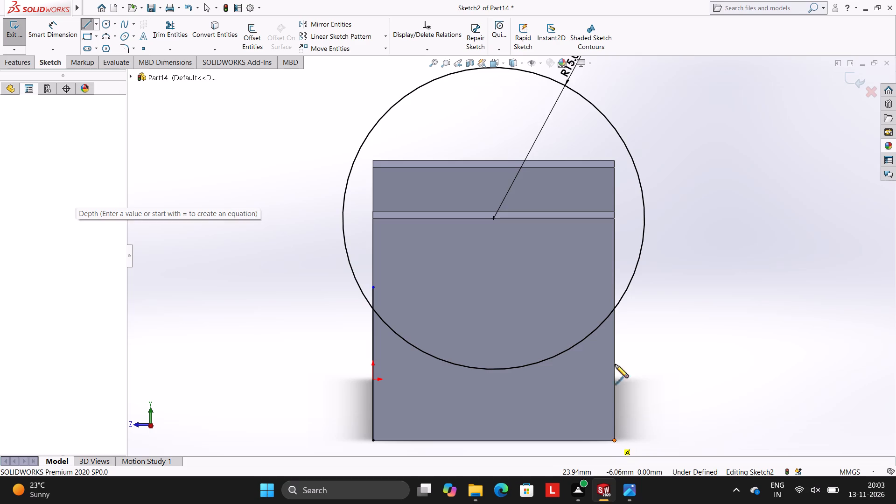
left_click(615, 261)
key("Escape")
key("Escape")
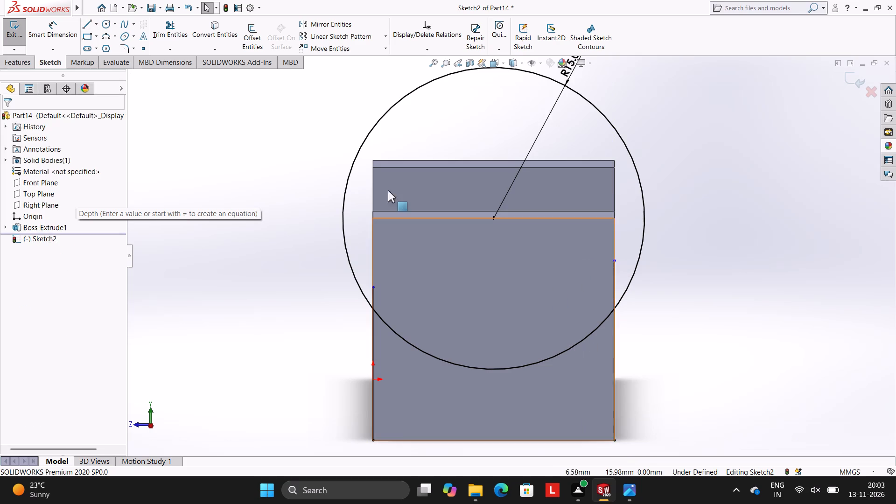
Trim away the circle's upper arc and the ends of both vertical lines above the remaining lower arc.
left_click(177, 42)
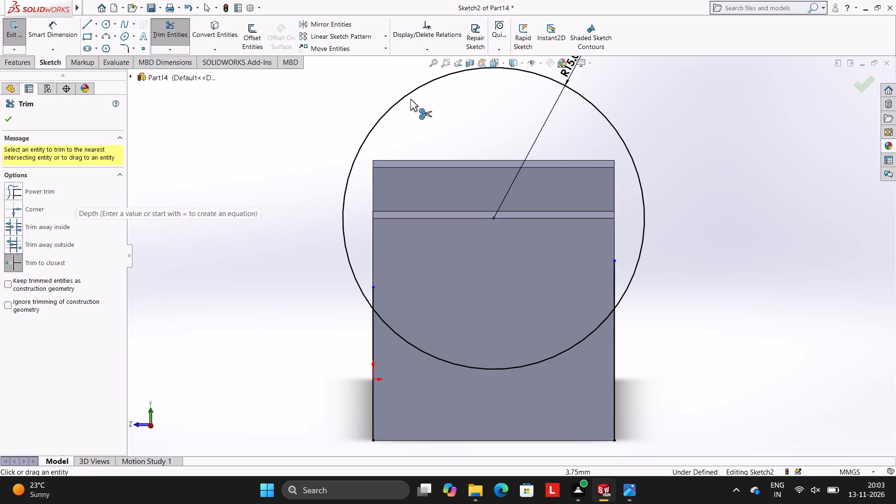
left_click(401, 98)
key("Escape")
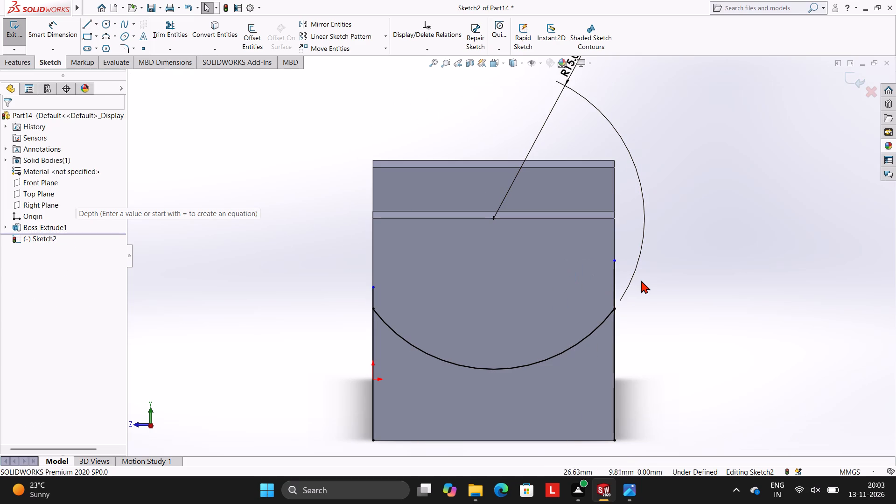
left_click(183, 33)
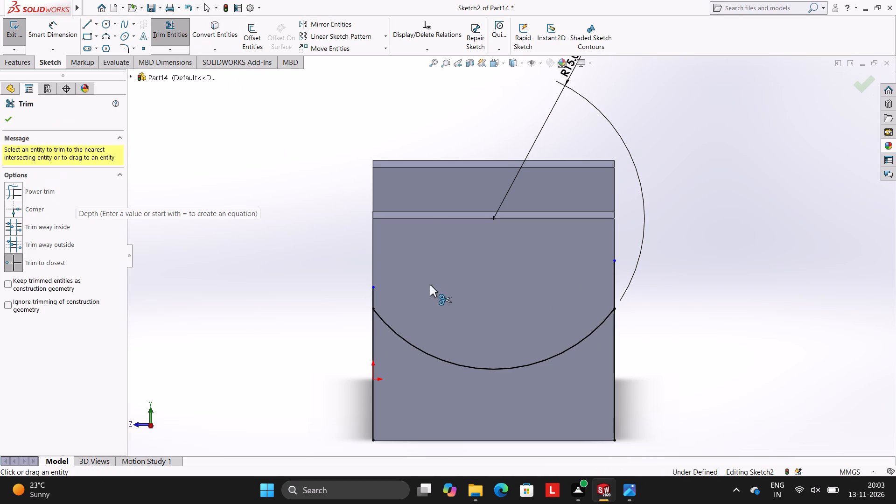
left_click(373, 293)
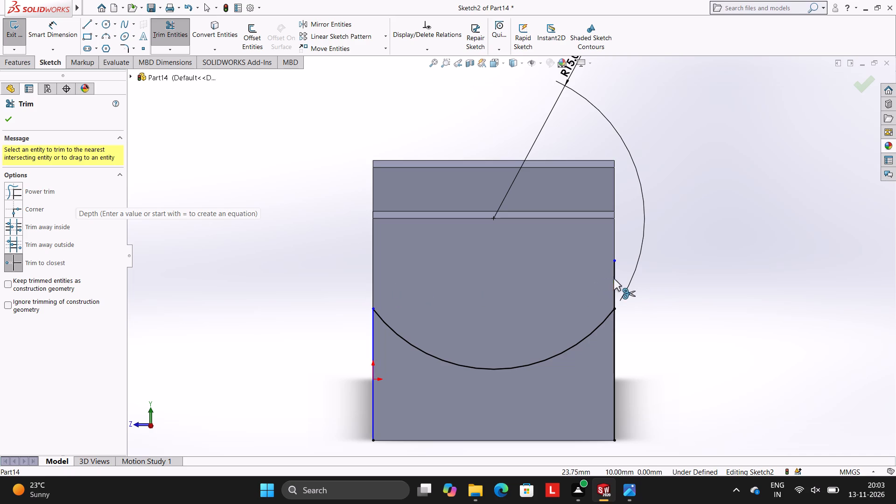
left_click(615, 279)
key("Escape")
key("Escape")
Dimension the lengths of the vertical lines on both sides of the face.
left_click(71, 36)
scroll(375, 325, "up", 1)
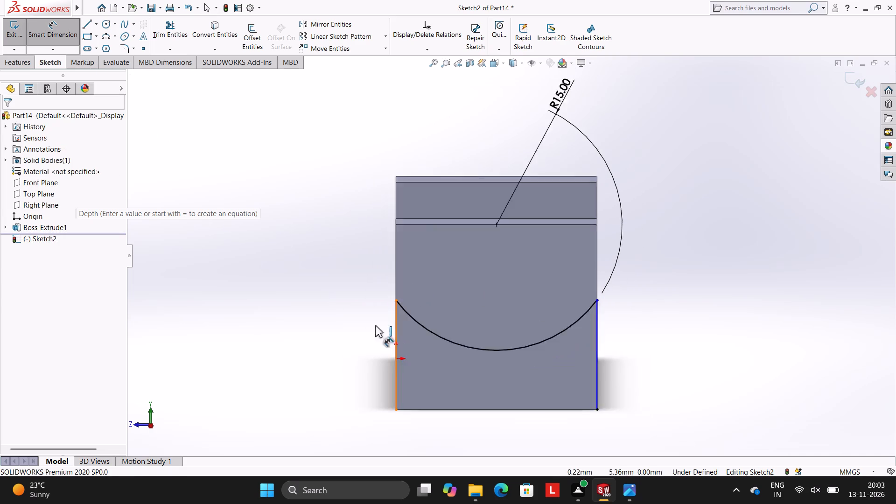
scroll(375, 325, "up", 1)
scroll(430, 274, "down", 2)
left_click(659, 380)
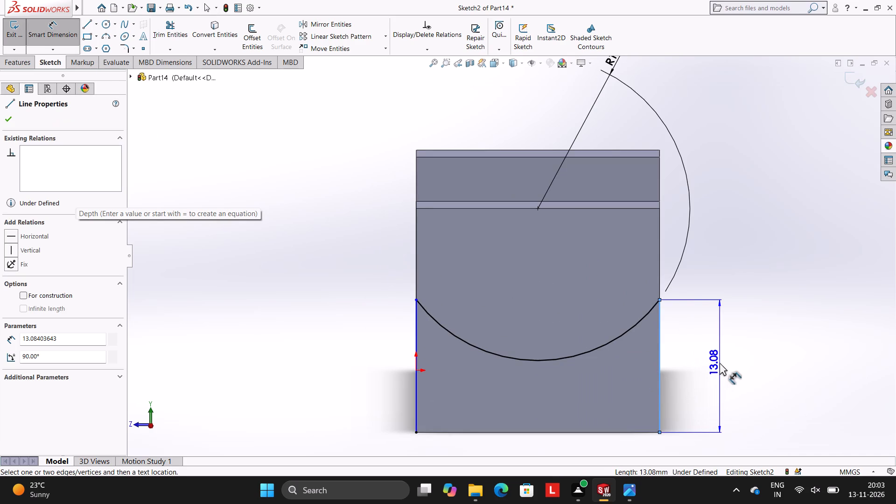
left_click(720, 363)
left_click(678, 350)
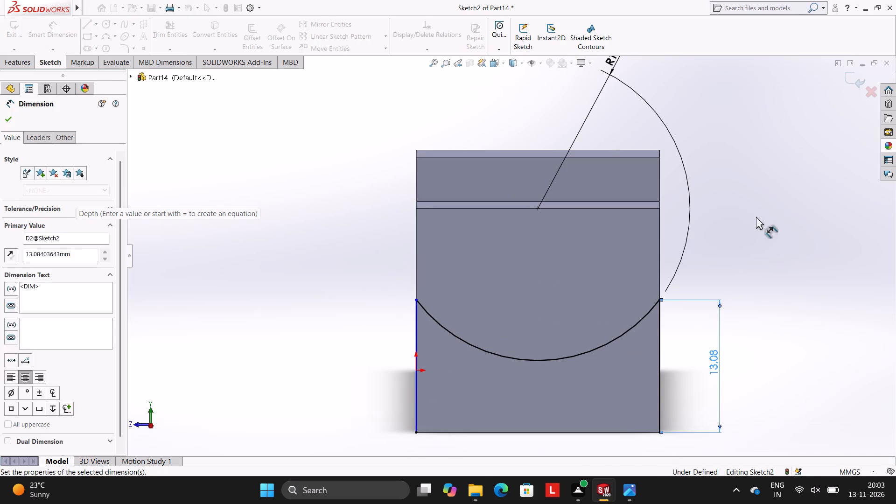
left_click(756, 217)
left_click(416, 348)
left_click(358, 340)
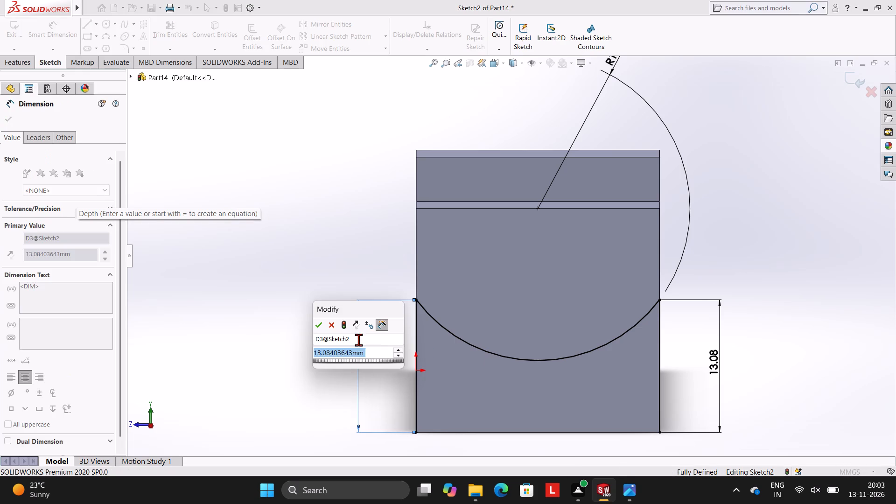
left_click(316, 324)
left_click(339, 266)
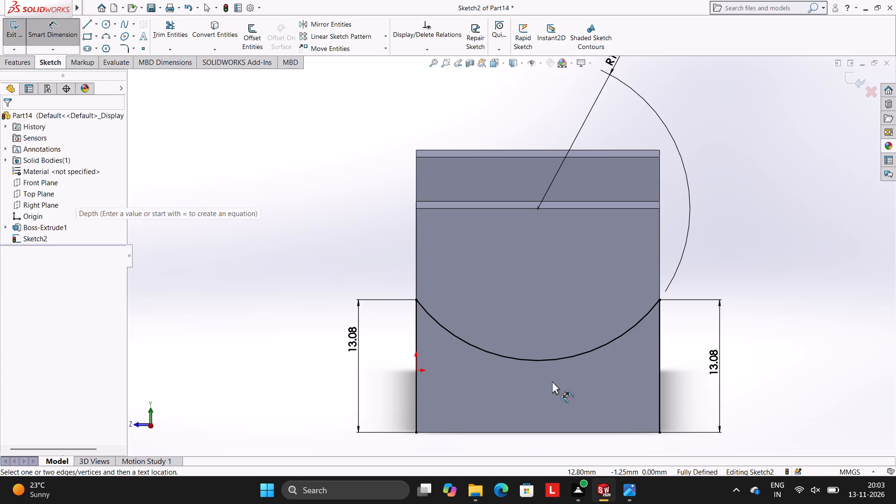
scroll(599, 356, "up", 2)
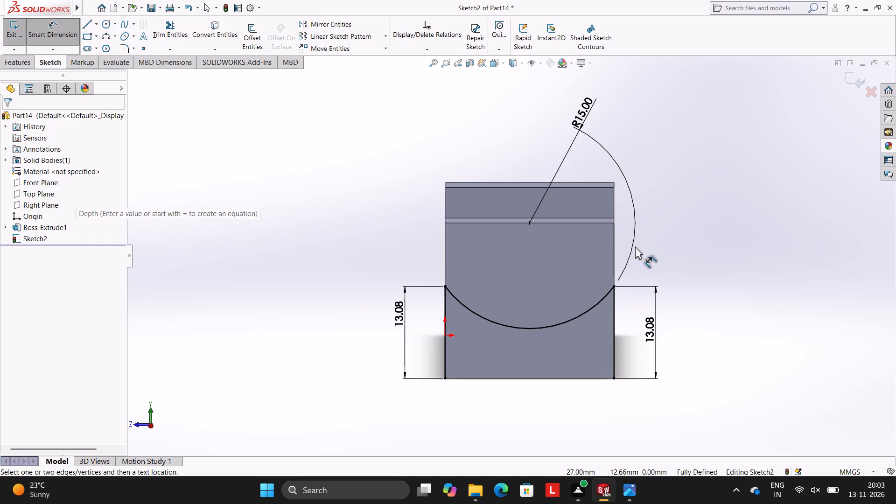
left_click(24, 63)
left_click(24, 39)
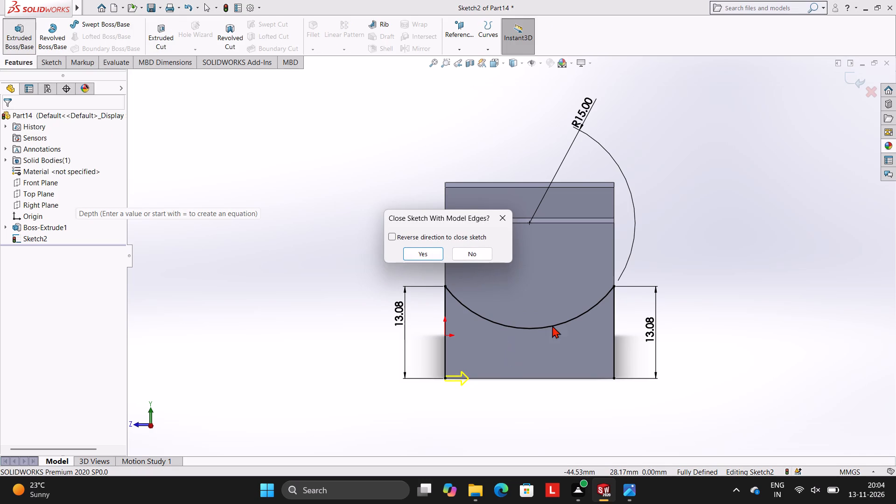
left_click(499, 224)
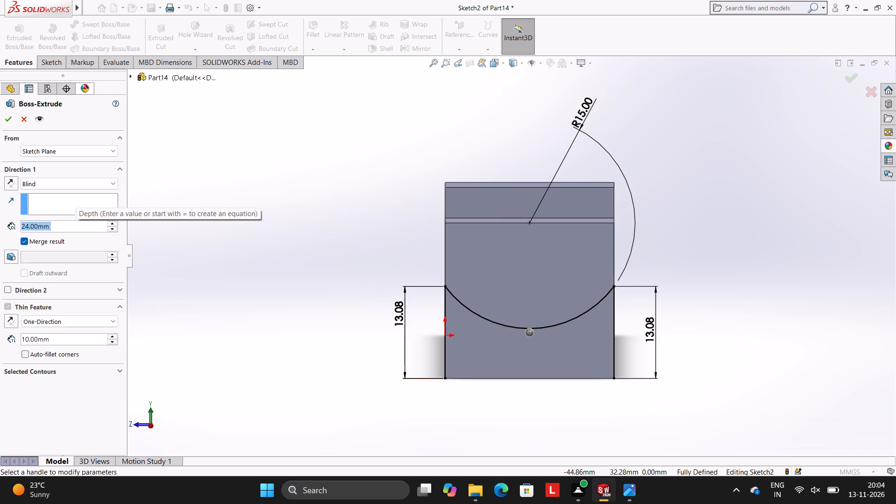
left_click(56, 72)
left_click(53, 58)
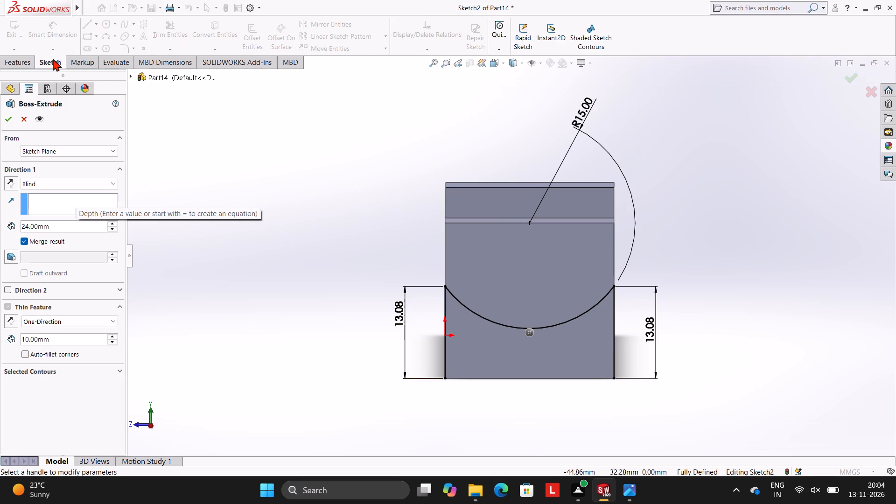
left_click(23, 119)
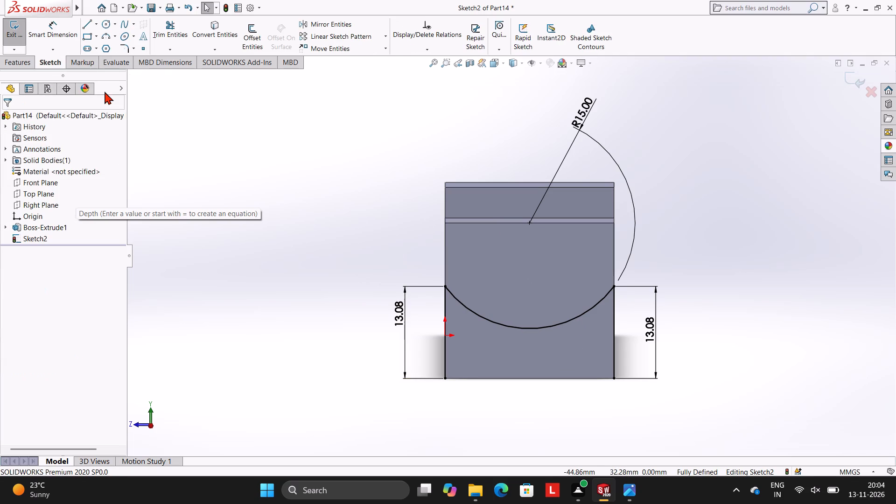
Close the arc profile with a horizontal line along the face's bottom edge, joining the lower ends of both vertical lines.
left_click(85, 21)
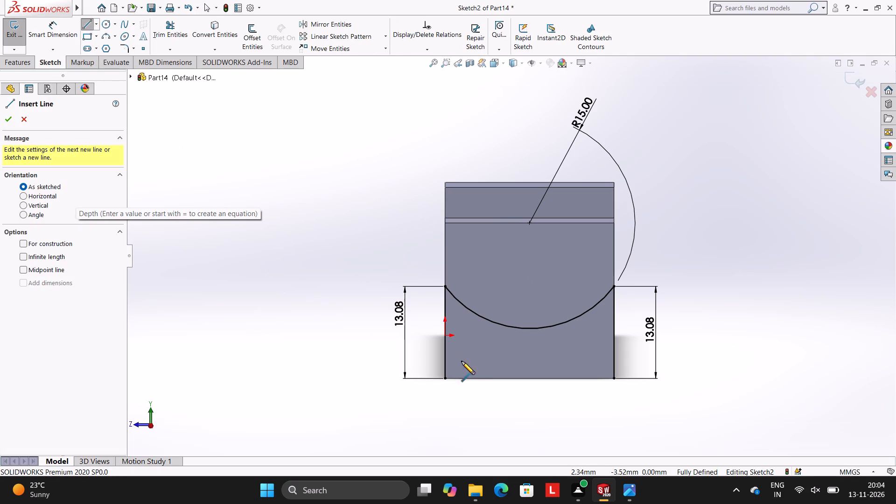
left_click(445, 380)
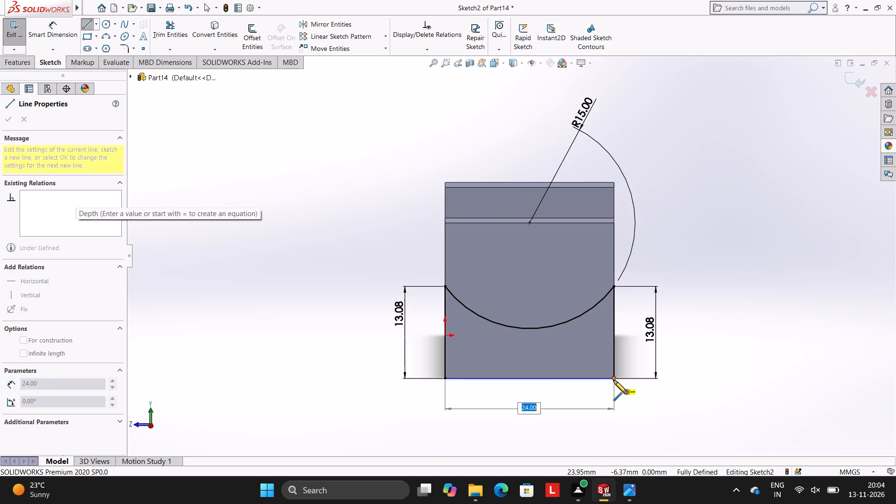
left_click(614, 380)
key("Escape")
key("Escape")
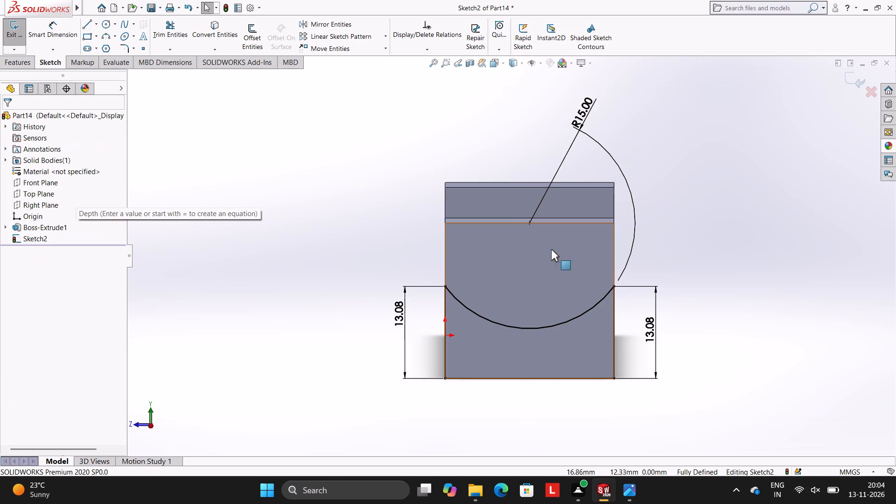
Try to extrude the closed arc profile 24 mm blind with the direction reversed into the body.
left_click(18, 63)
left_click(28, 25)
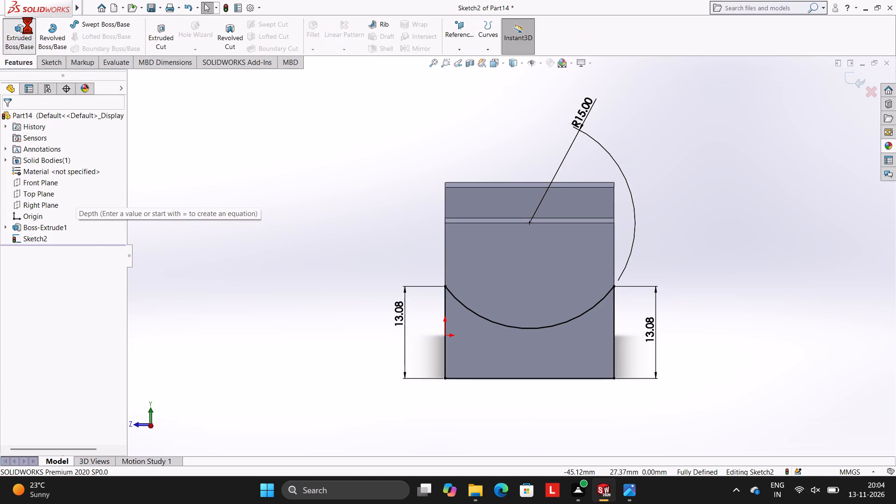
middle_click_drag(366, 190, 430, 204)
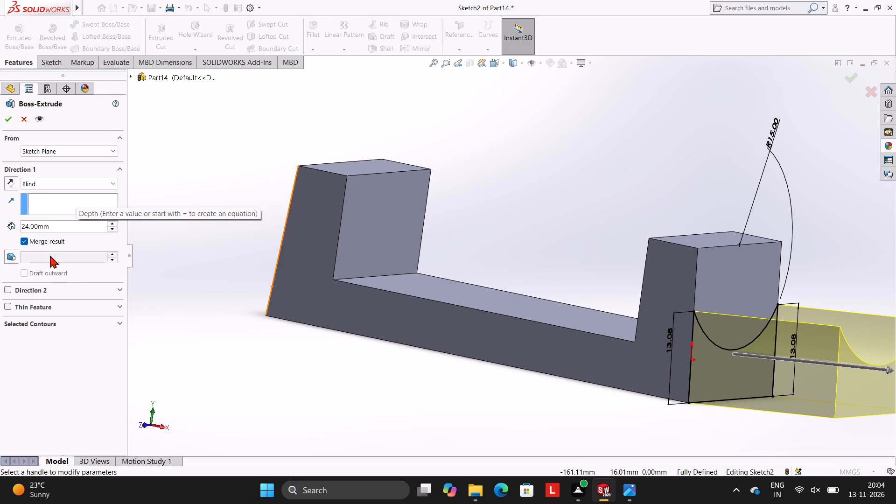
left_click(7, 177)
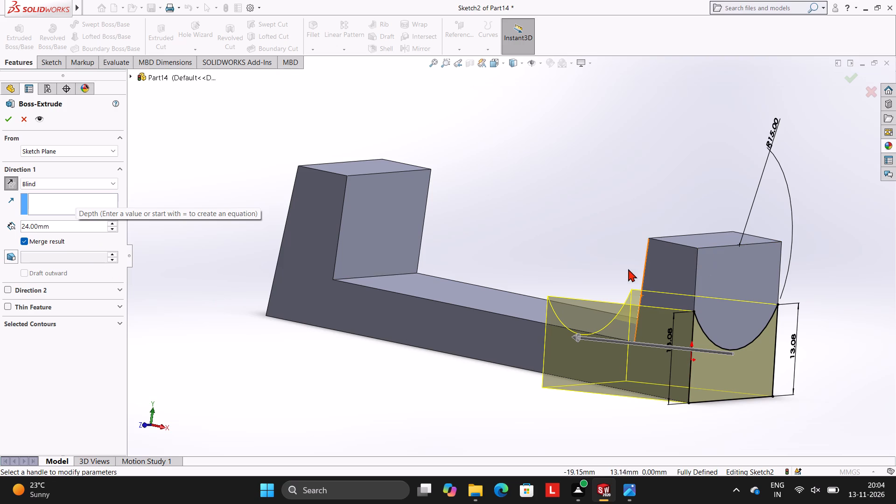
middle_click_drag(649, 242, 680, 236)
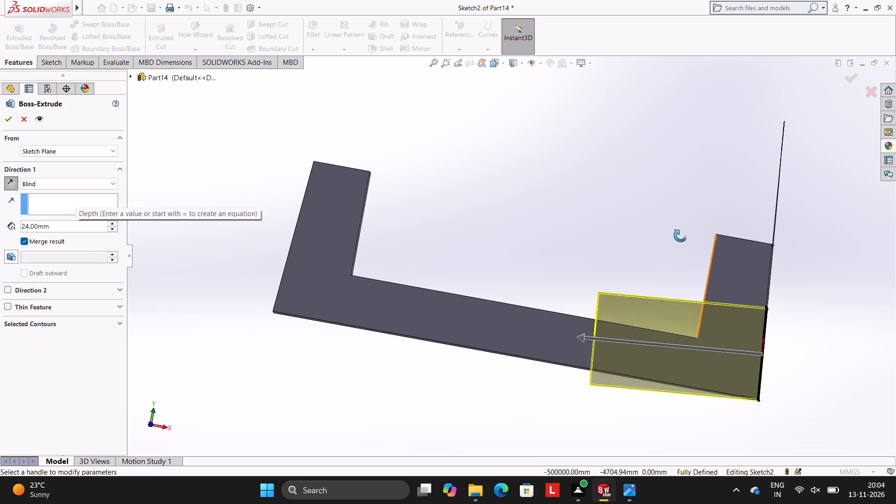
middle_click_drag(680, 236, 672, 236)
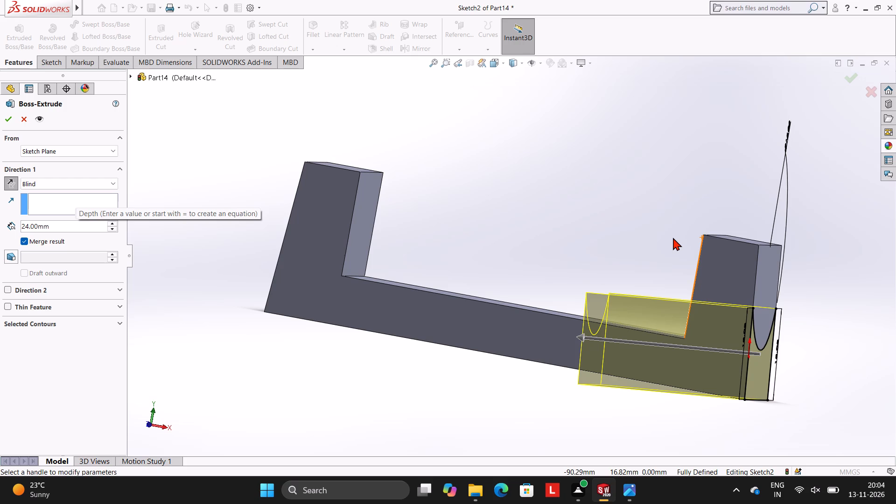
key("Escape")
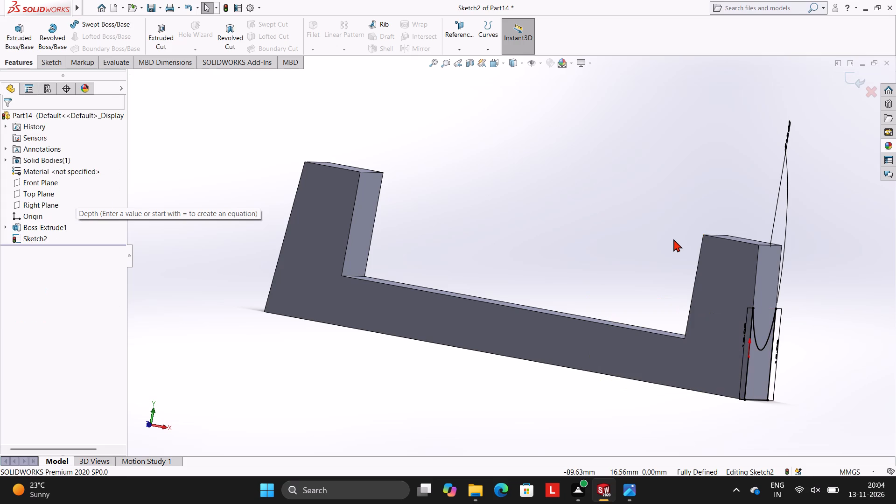
Undo the end-face sketch's dimensions, trims, lines and circle until no sketch geometry is left.
key("ctrl+z")
key("ctrl+z")
key("ctrl+z")
key("ctrl+z")
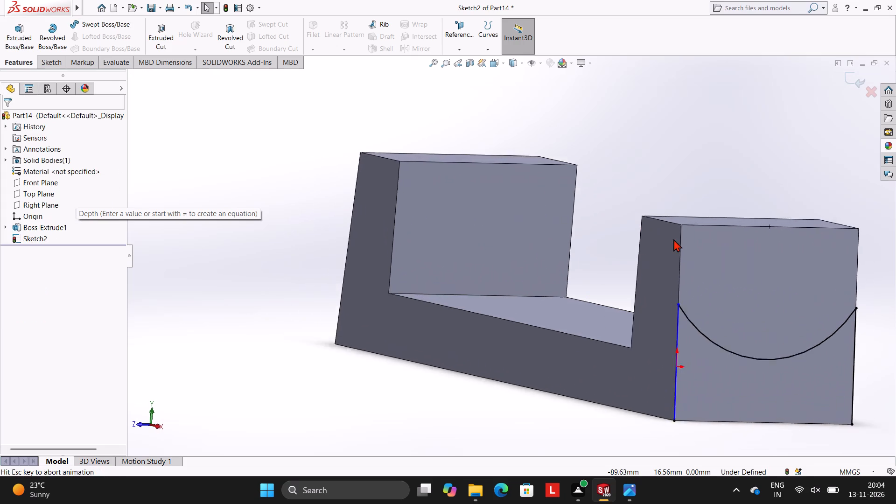
key("ctrl+z")
key("ctrl+z")
key("ctrl+z")
key("ctrl+z")
key("ctrl+z")
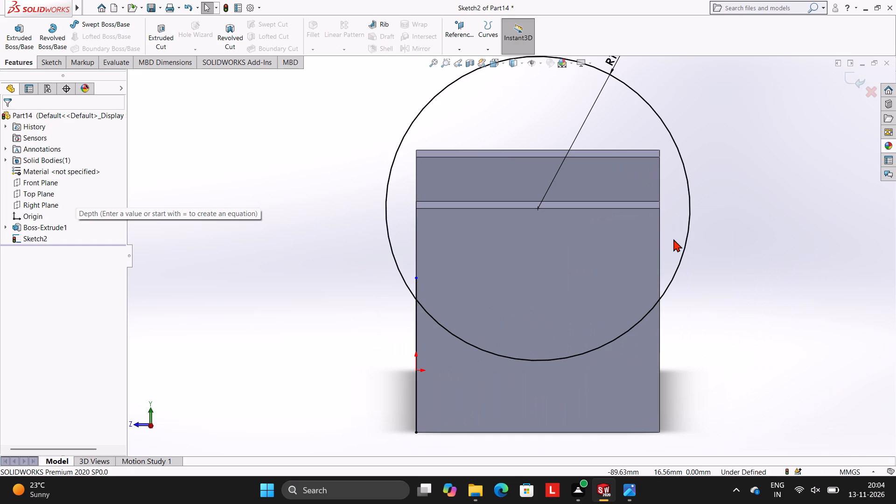
key("ctrl+z")
key("ctrl+z")
key("Escape")
Leave the empty end-face sketch and start a new sketch on the flat notched profile face, viewed normal to it.
scroll(699, 250, "down", 1)
middle_click_drag(706, 250, 727, 251)
scroll(721, 252, "up", 2)
scroll(886, 430, "up", 1)
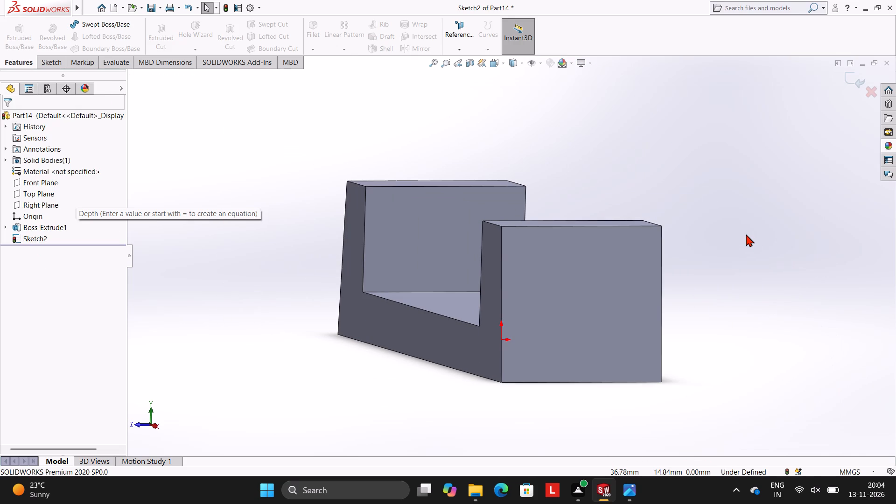
middle_click_drag(735, 221, 815, 224)
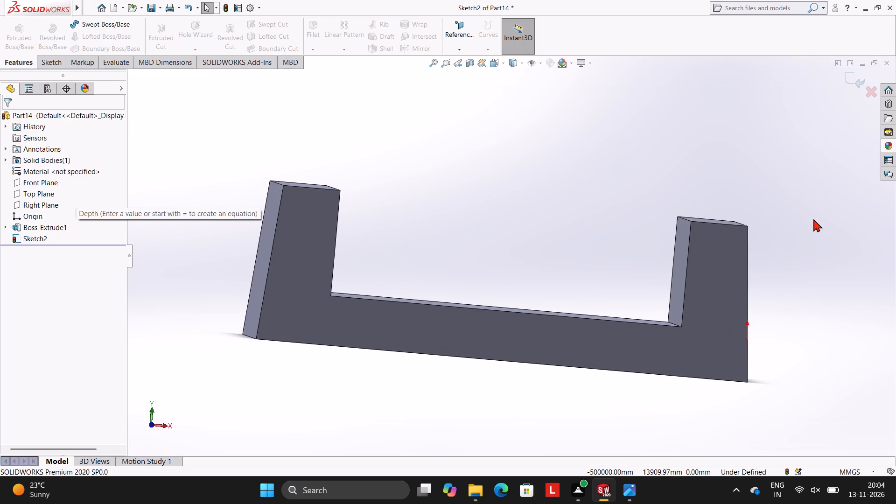
middle_click_drag(791, 211, 785, 207)
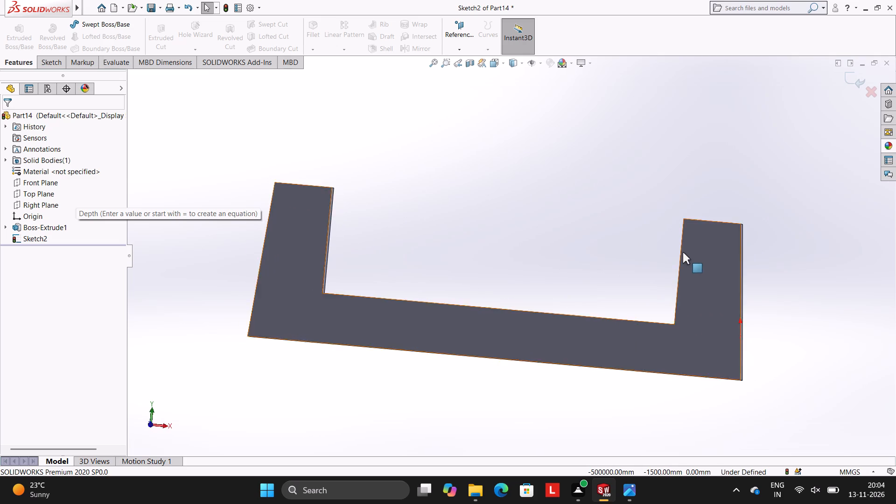
scroll(683, 252, "up", 2)
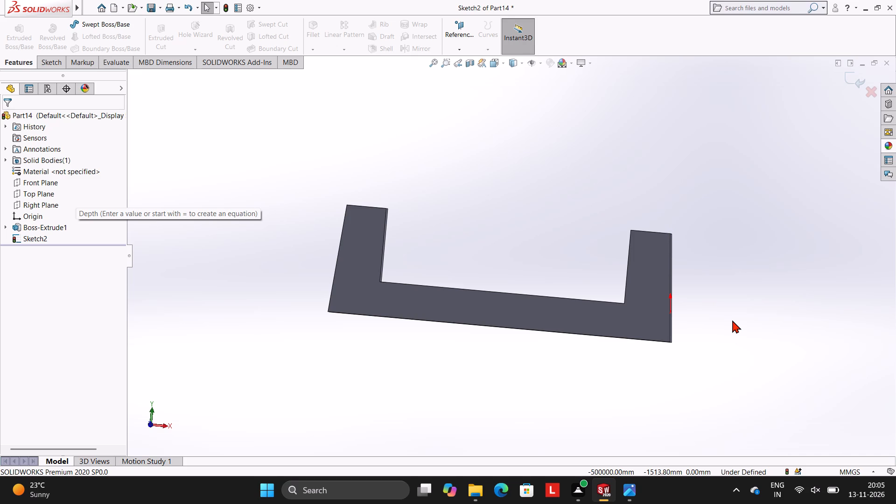
key("Escape")
left_click(617, 322)
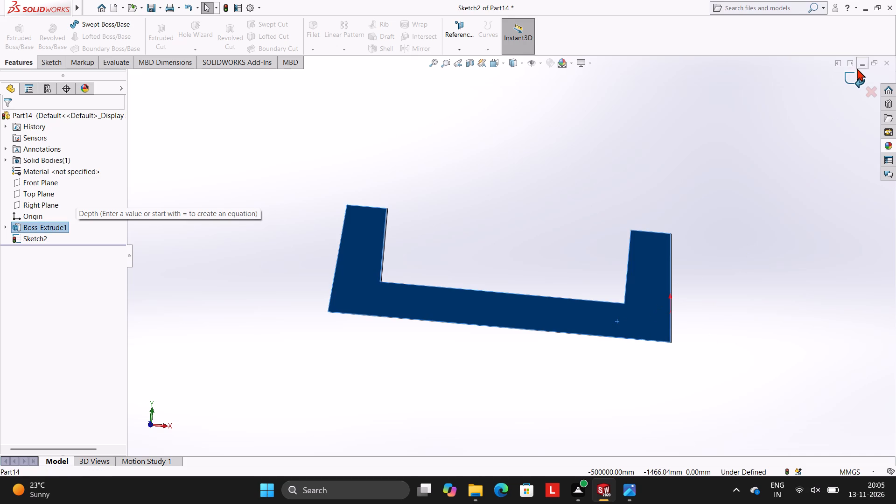
left_click(854, 73)
left_click(643, 320)
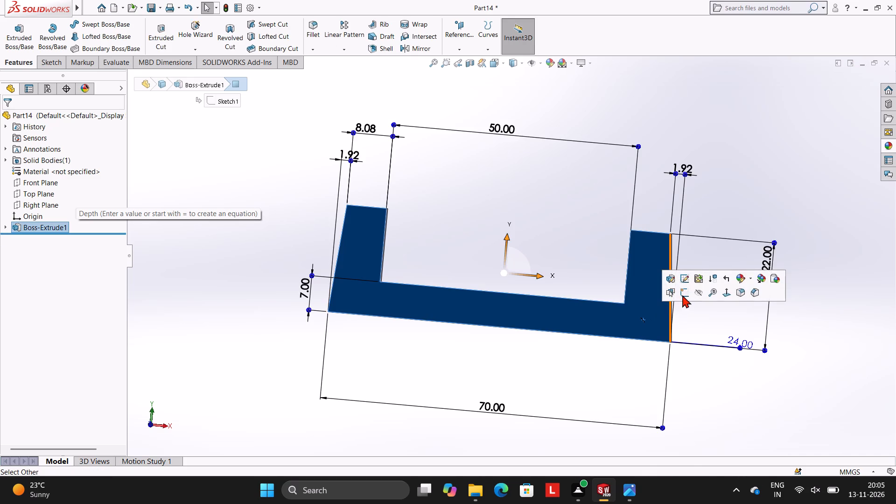
left_click(682, 295)
key("ctrl+8")
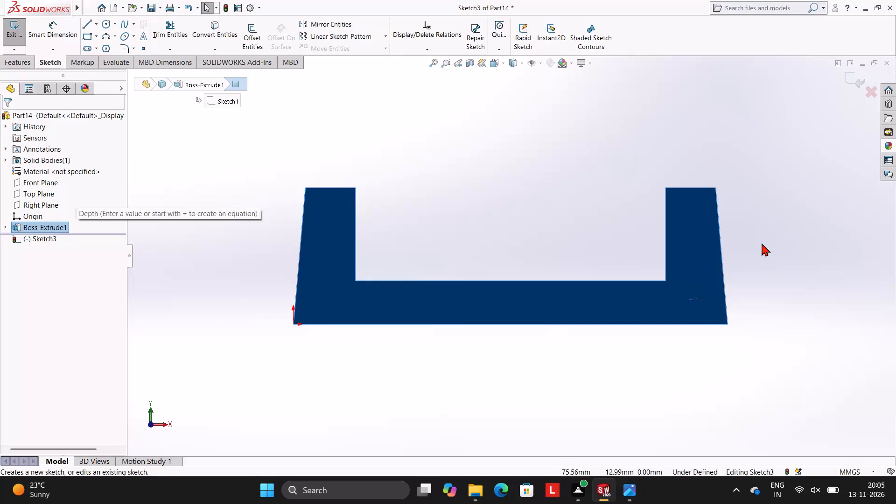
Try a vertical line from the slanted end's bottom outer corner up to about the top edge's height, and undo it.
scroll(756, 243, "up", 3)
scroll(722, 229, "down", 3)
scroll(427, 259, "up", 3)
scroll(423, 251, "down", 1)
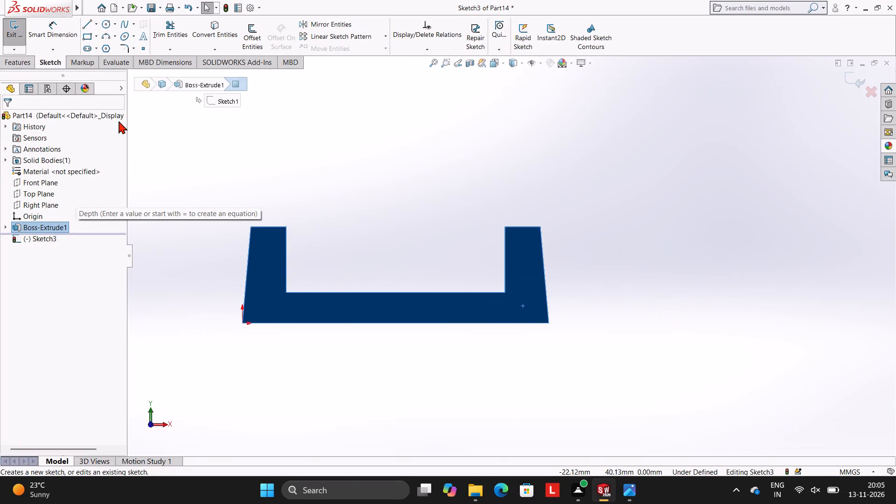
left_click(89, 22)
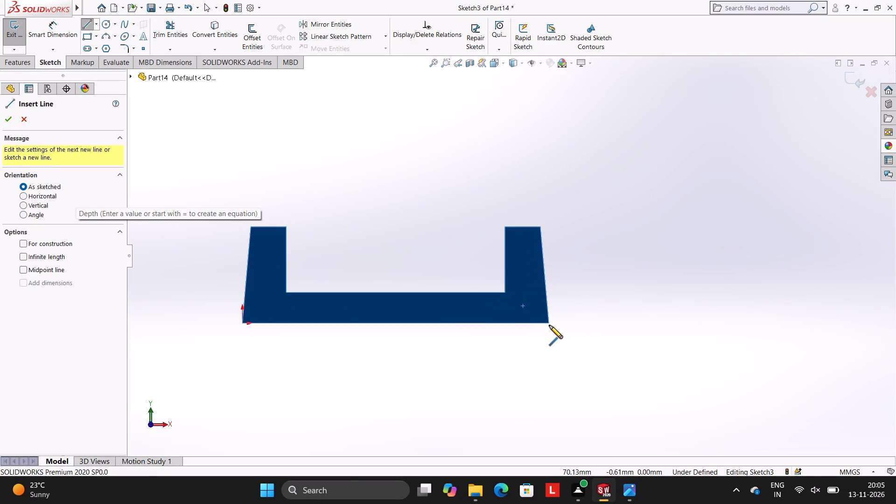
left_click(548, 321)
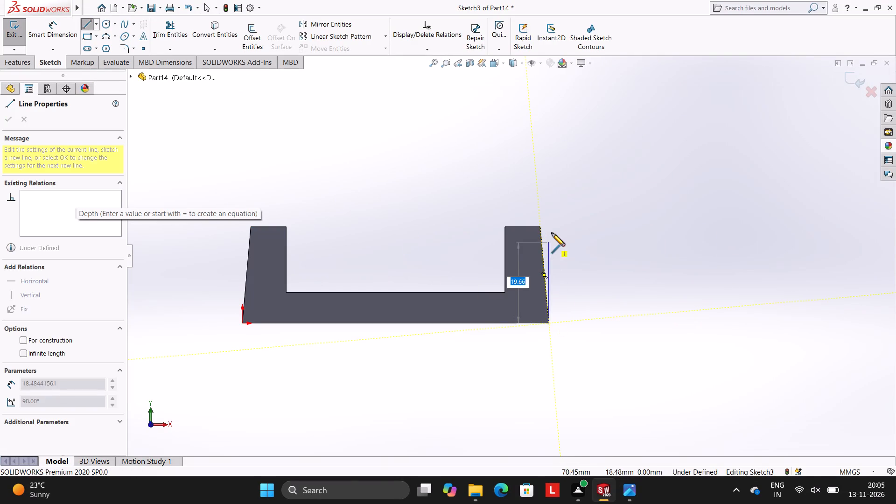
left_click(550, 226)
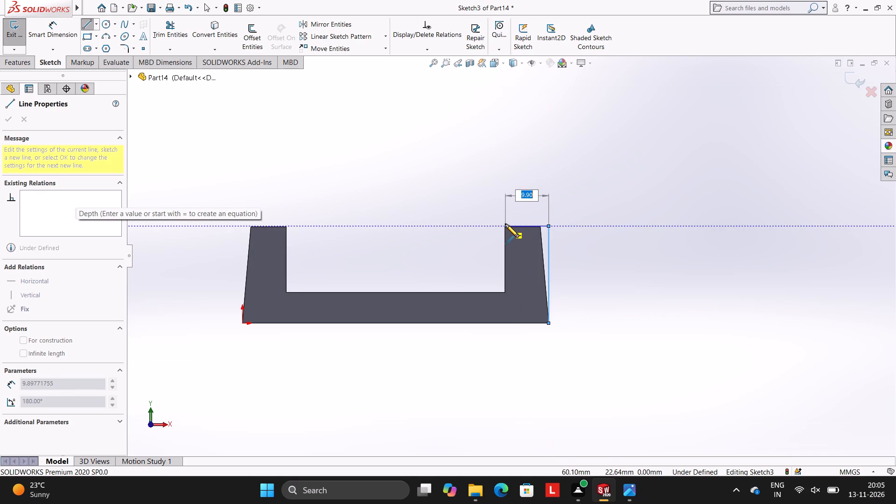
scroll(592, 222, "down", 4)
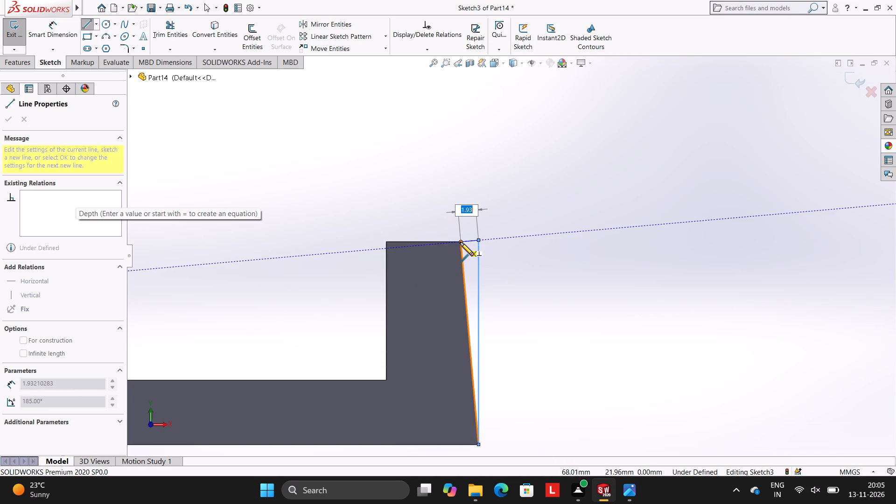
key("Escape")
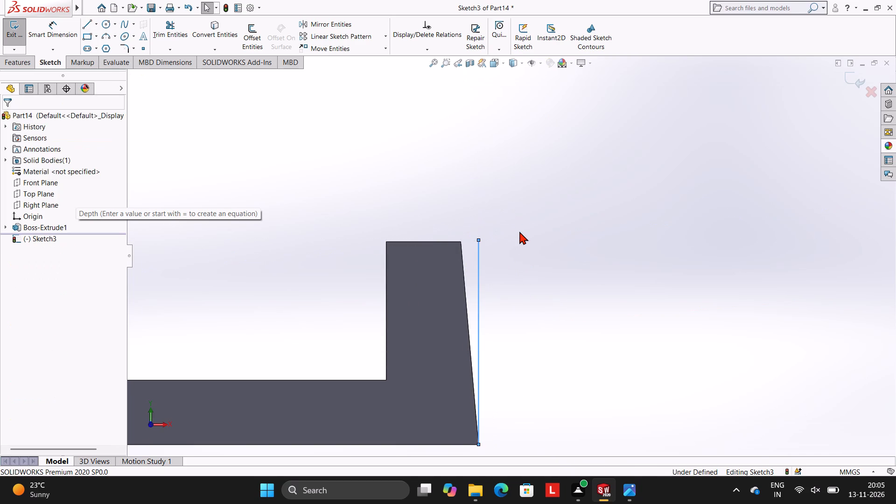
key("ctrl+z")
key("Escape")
Sketch a closed triangle outside the slanted end: horizontal line of about 1.92 mm from the top corner, vertical to the bottom corner, sloped line along the edge.
left_click(88, 28)
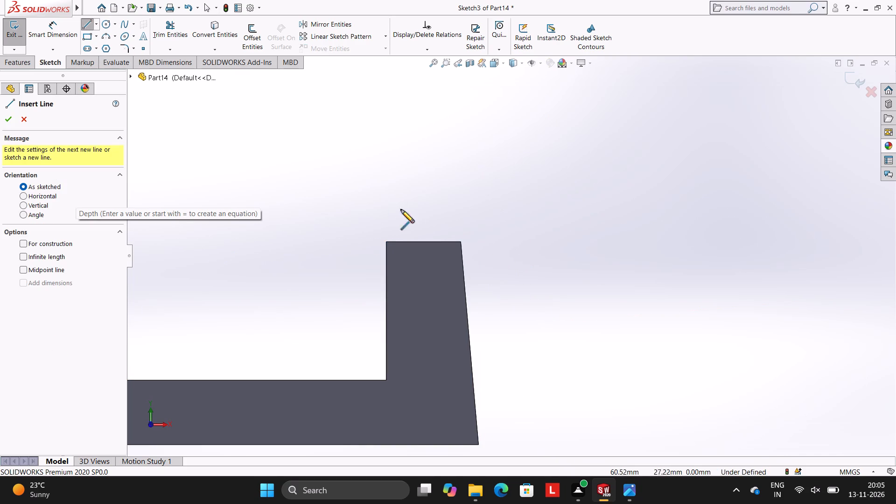
left_click(462, 240)
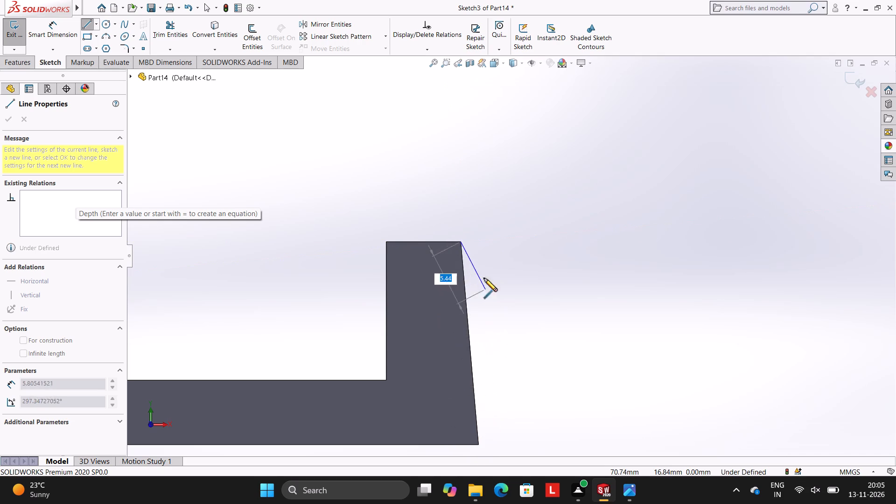
left_click(480, 240)
left_click(478, 445)
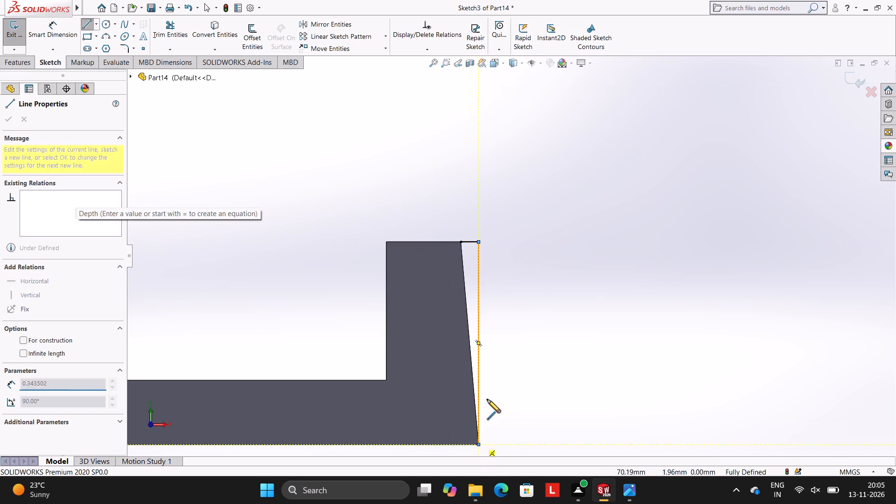
key("Escape")
key("Escape")
key("Escape")
left_click(88, 21)
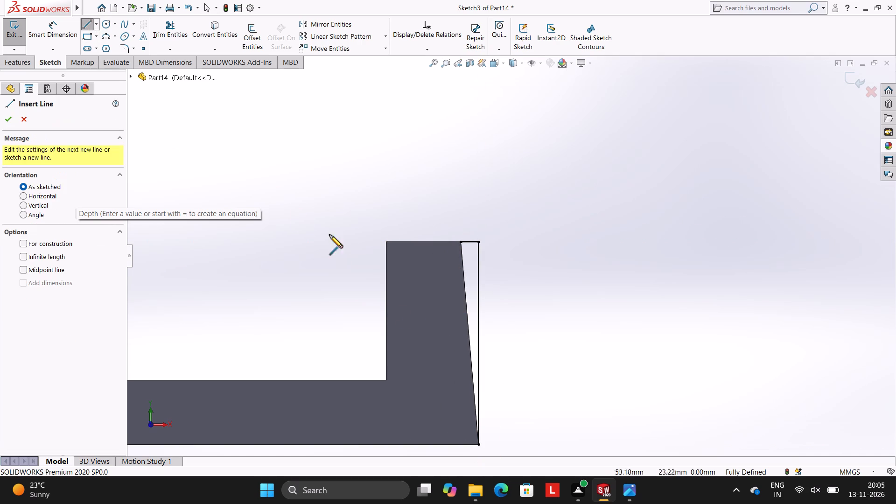
left_click(460, 241)
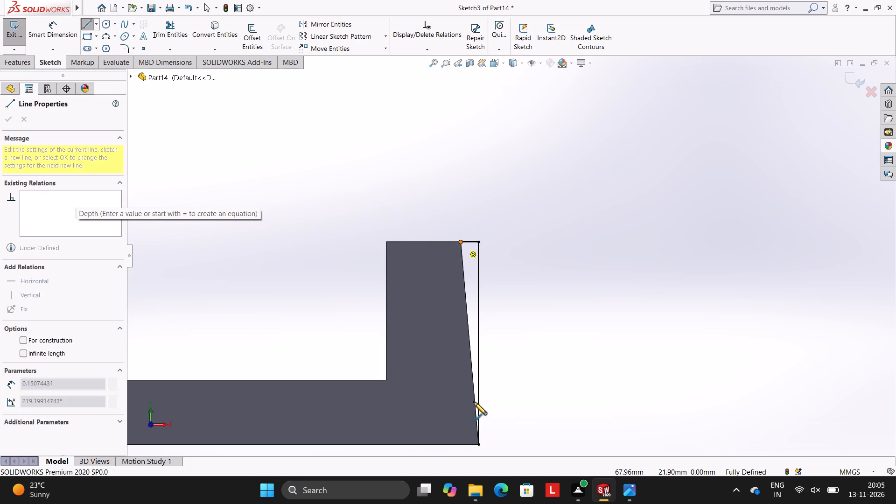
left_click(479, 445)
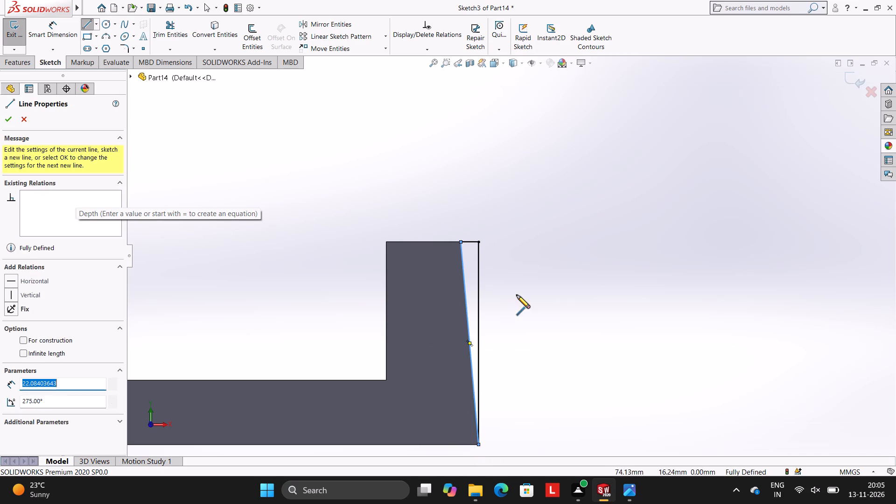
Extrude the triangle sketch 24 mm with reversed direction, along the slanted end and merged with the body.
key("Escape")
key("Escape")
key("Escape")
scroll(503, 277, "up", 3)
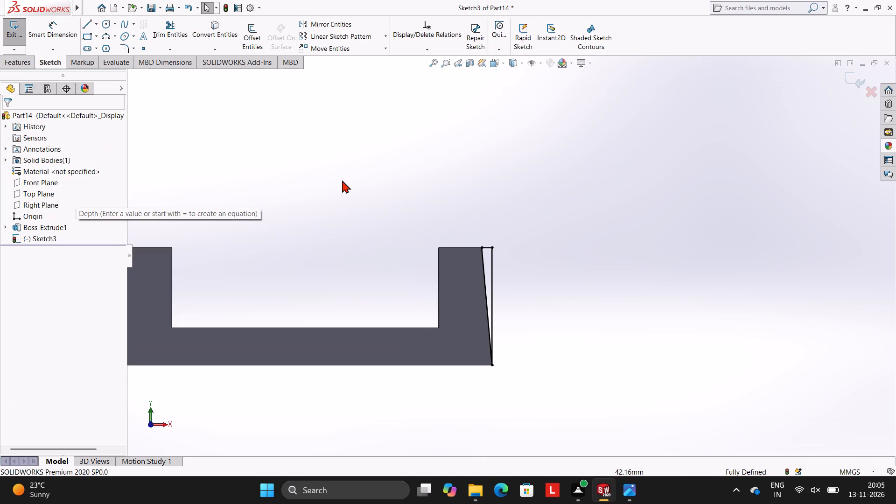
left_click(28, 64)
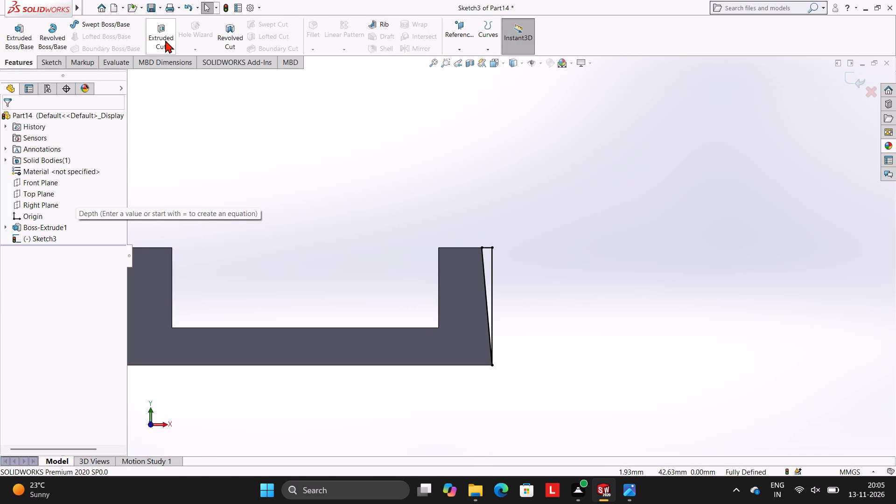
left_click(29, 46)
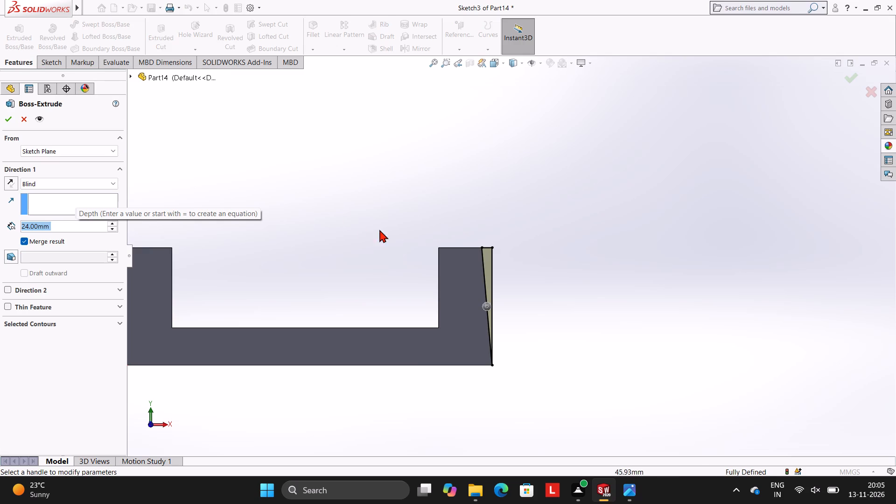
scroll(521, 220, "up", 1)
middle_click_drag(514, 219, 474, 220)
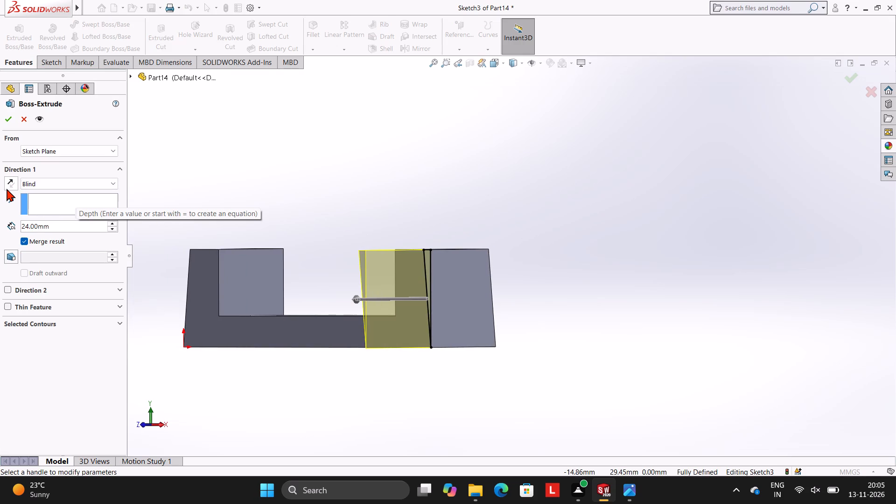
left_click(10, 181)
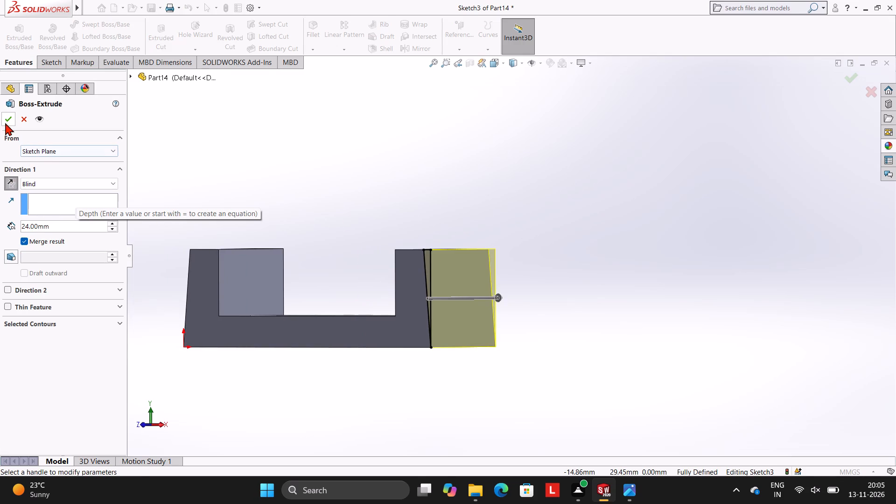
left_click(5, 123)
left_click(280, 144)
Start a new sketch on the squared-off end face, viewed normal to it.
middle_click_drag(674, 203, 707, 210)
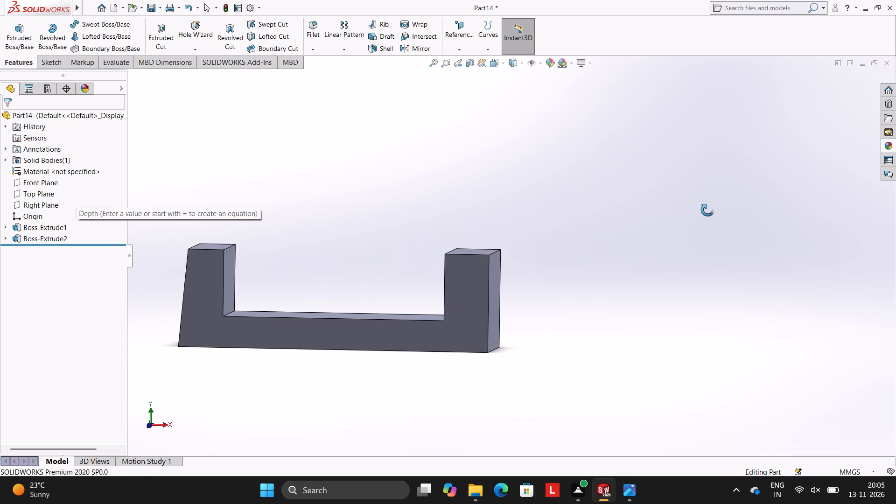
middle_click_drag(707, 210, 645, 204)
scroll(645, 204, "up", 1)
left_click(430, 281)
left_click(475, 253)
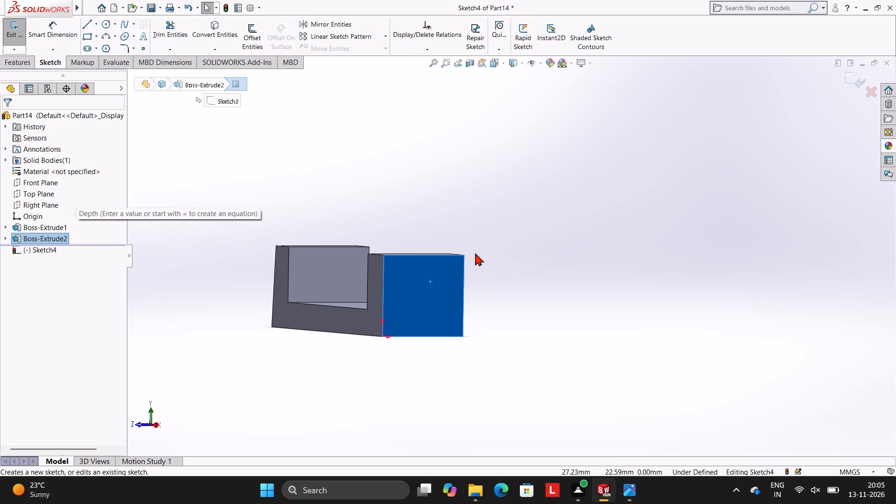
key("ctrl+8")
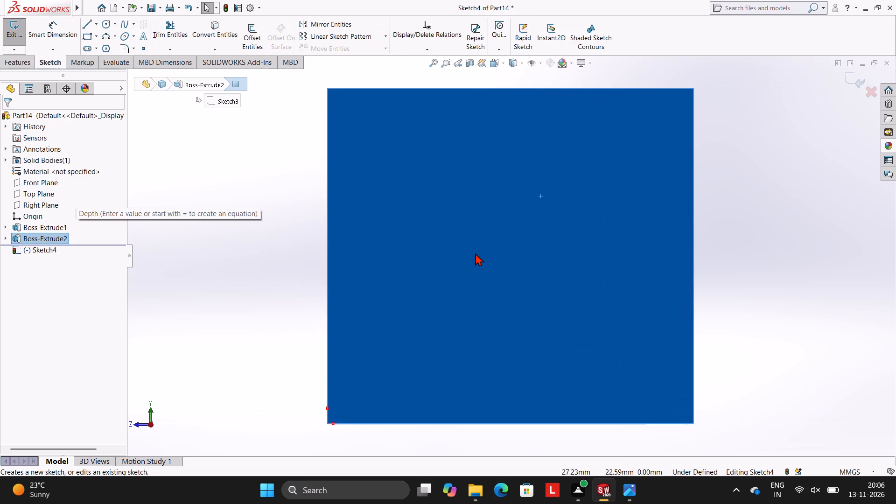
key("Escape")
scroll(525, 229, "up", 6)
scroll(527, 228, "down", 1)
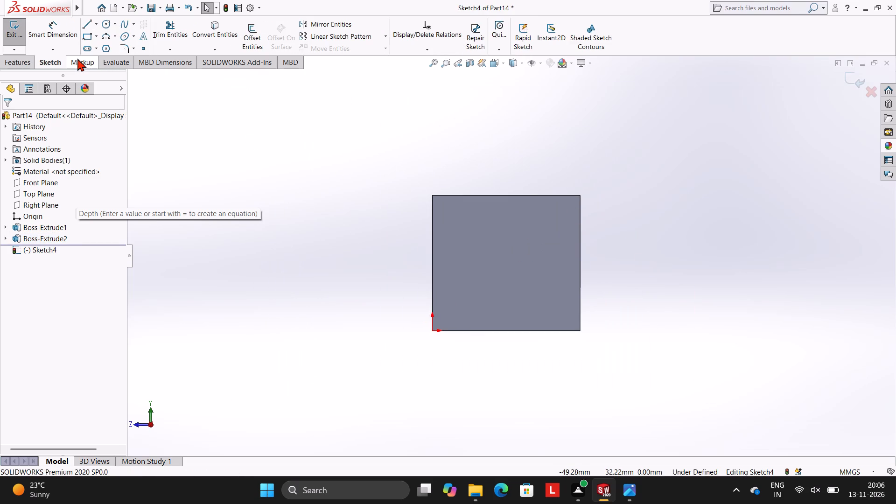
Draw a circle of radius 15 mm centred on the midpoint of the end face's top edge.
left_click(104, 21)
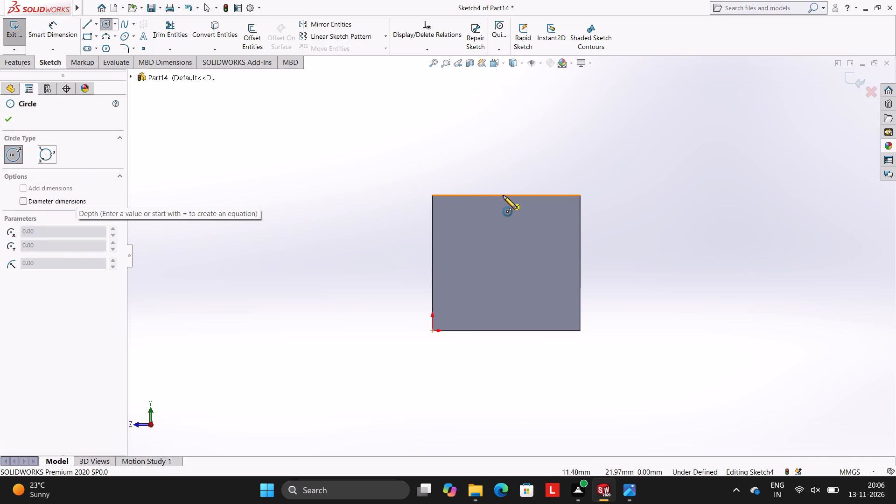
left_click(505, 195)
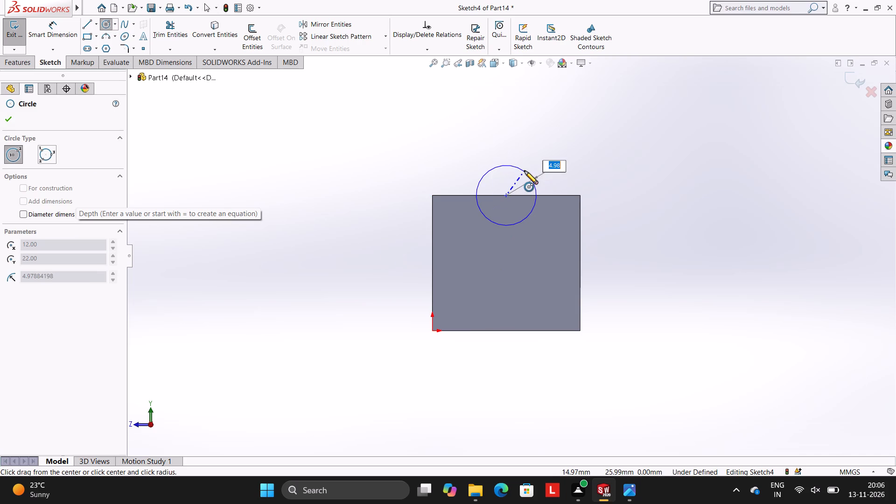
type("15")
key("Return")
key("Escape")
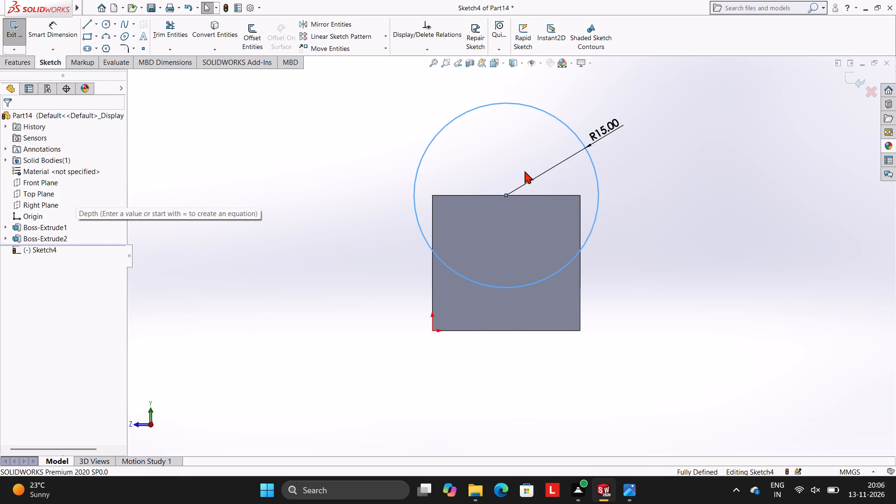
key("Escape")
key("Escape")
key("Escape")
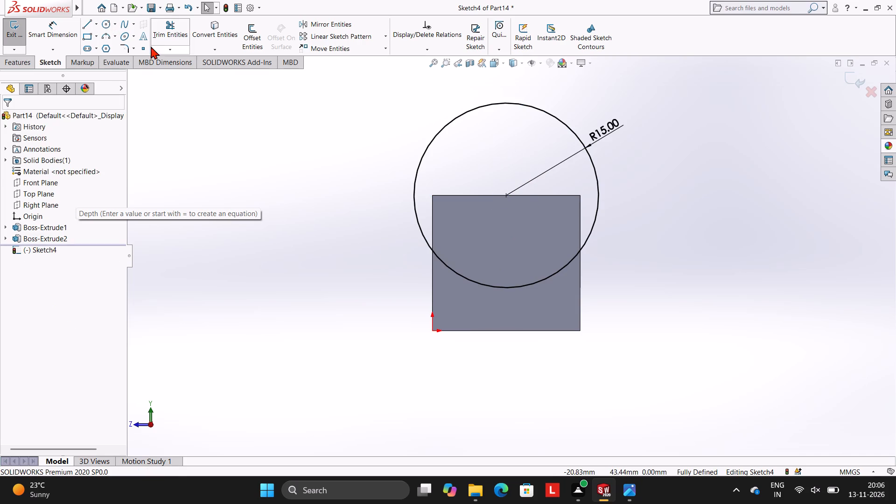
Sketch a closed rectangle from the origin along the face's bottom and side edges, about 15.86 mm high, crossing the circle.
left_click(90, 21)
scroll(366, 217, "up", 2)
scroll(385, 205, "down", 3)
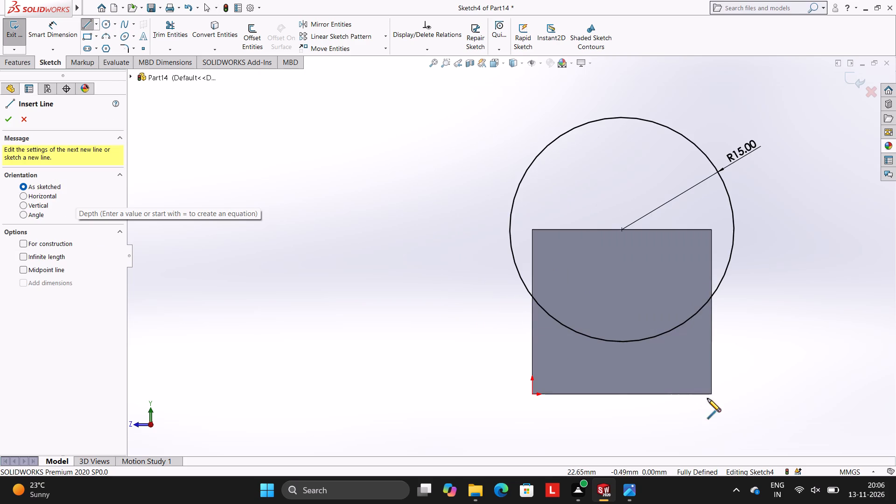
scroll(708, 397, "up", 2)
scroll(669, 334, "down", 3)
left_click(390, 352)
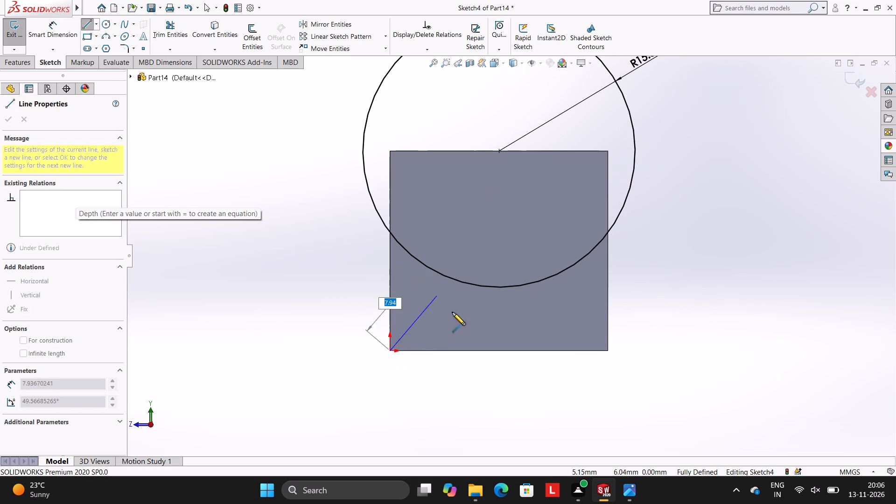
left_click(609, 351)
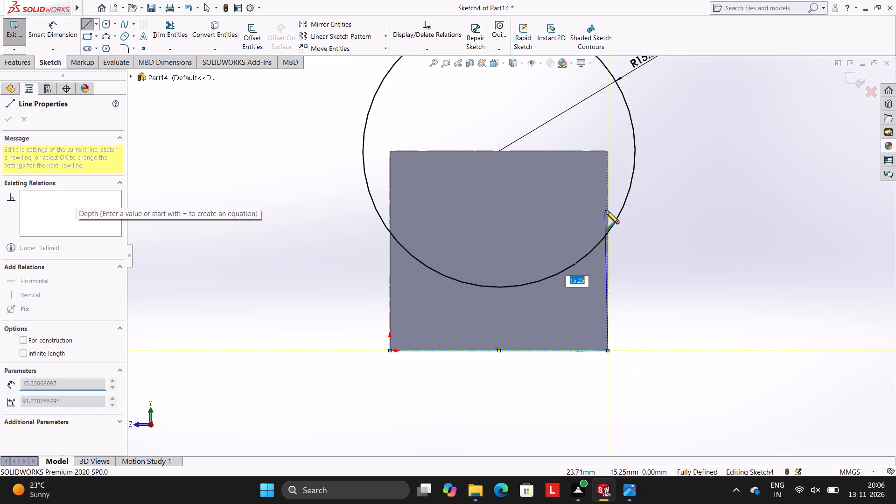
left_click(609, 207)
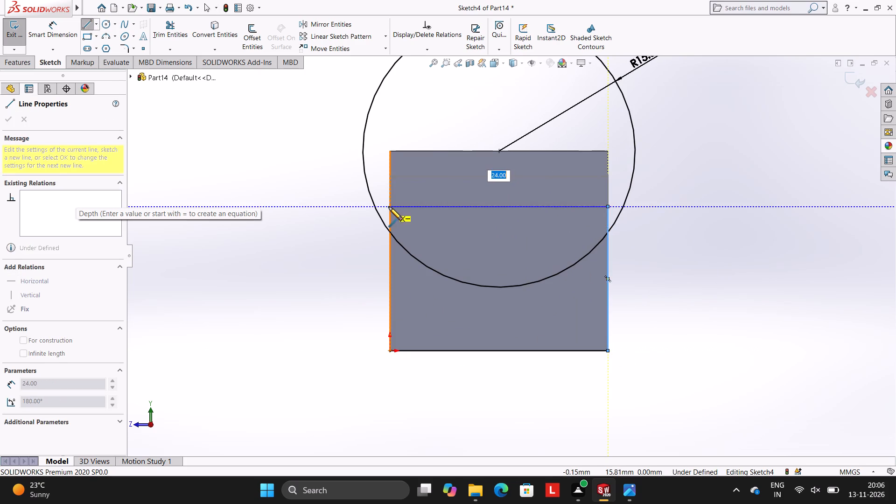
left_click(389, 206)
left_click(391, 352)
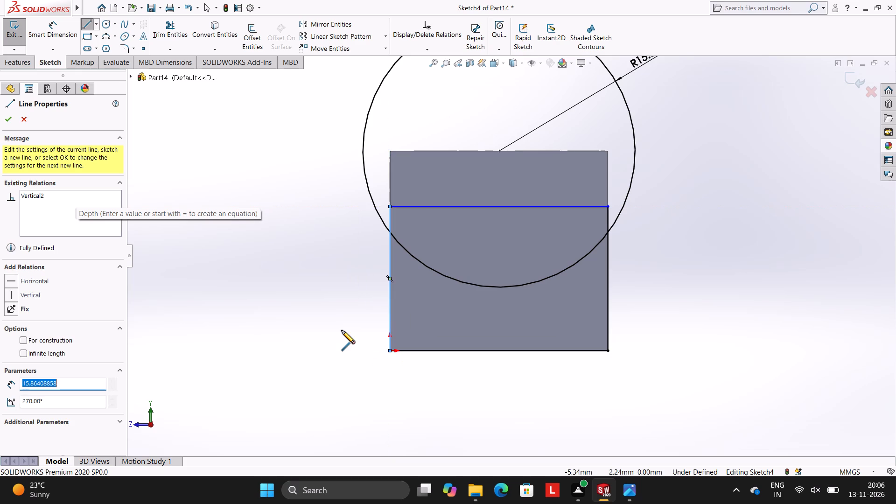
key("Escape")
key("Escape")
key("Escape")
Trim the circle outside the face, the rectangle's top line and both side-line ends above the arc.
left_click(157, 32)
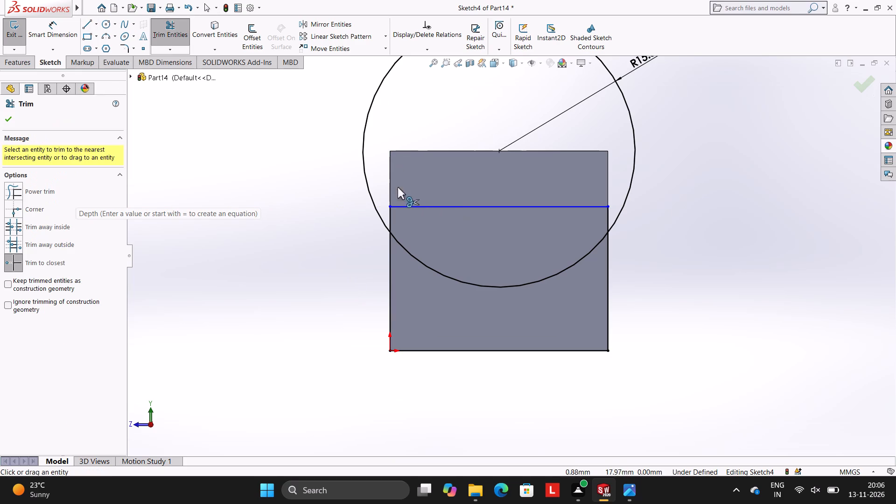
left_click(368, 180)
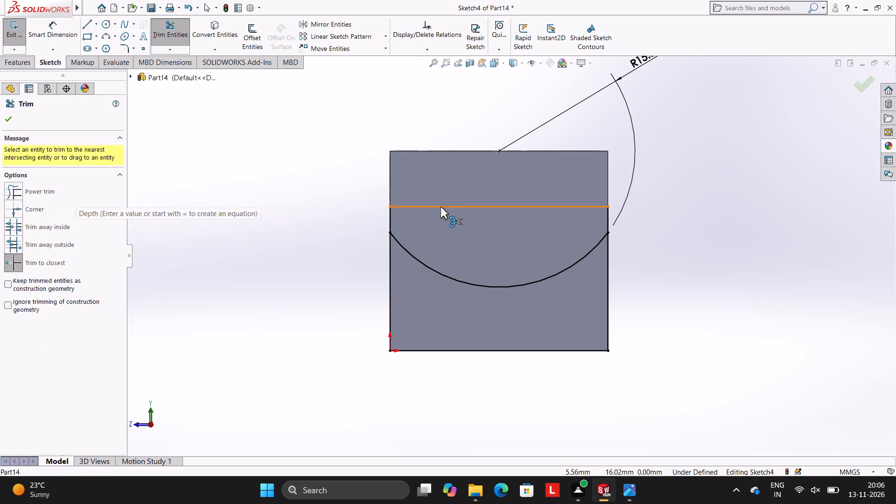
left_click(441, 207)
left_click(389, 219)
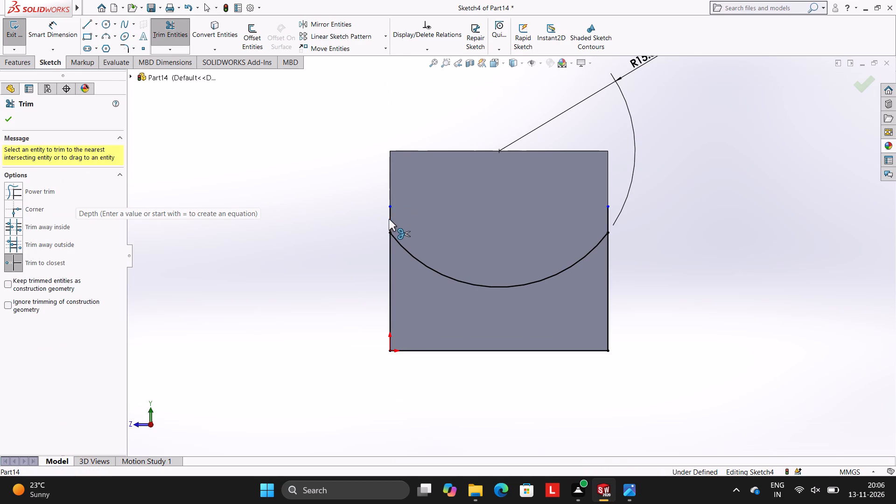
left_click(608, 214)
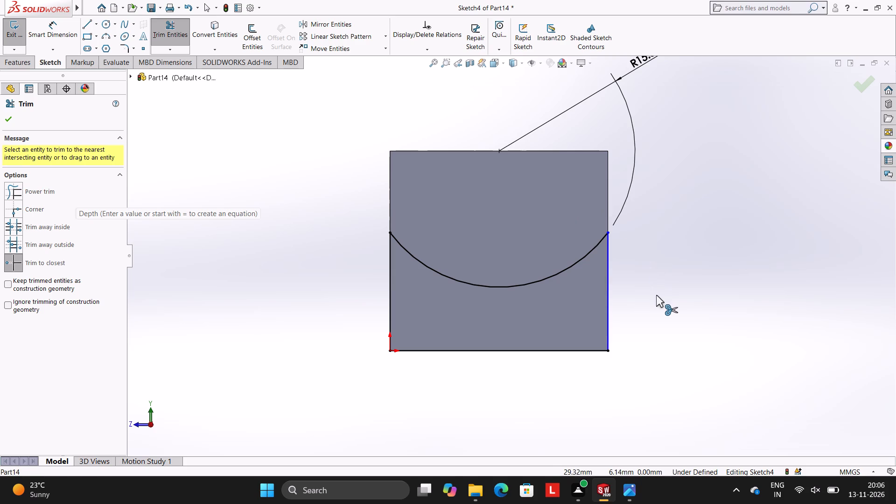
key("Escape")
key("Escape")
key("Escape")
key("Escape")
key("Escape")
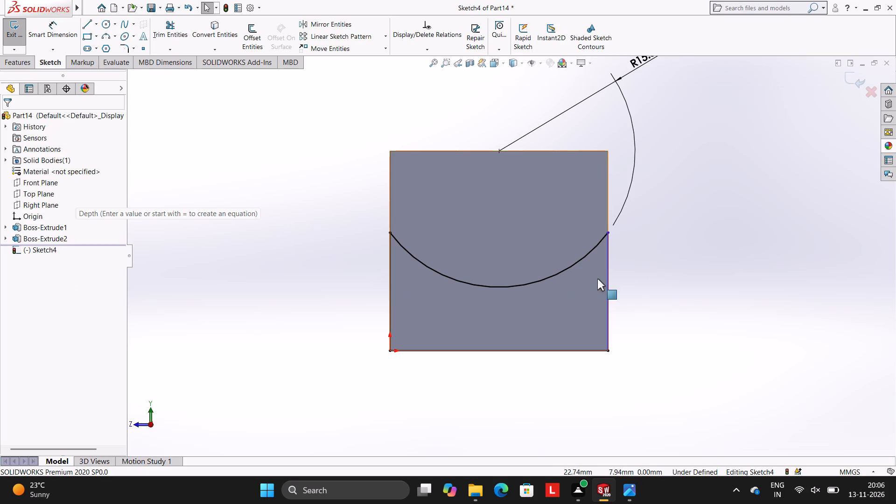
key("Escape")
key("Escape")
Dimension the length of the vertical side line opposite the origin, from the bottom edge to the arc's end.
left_click(67, 26)
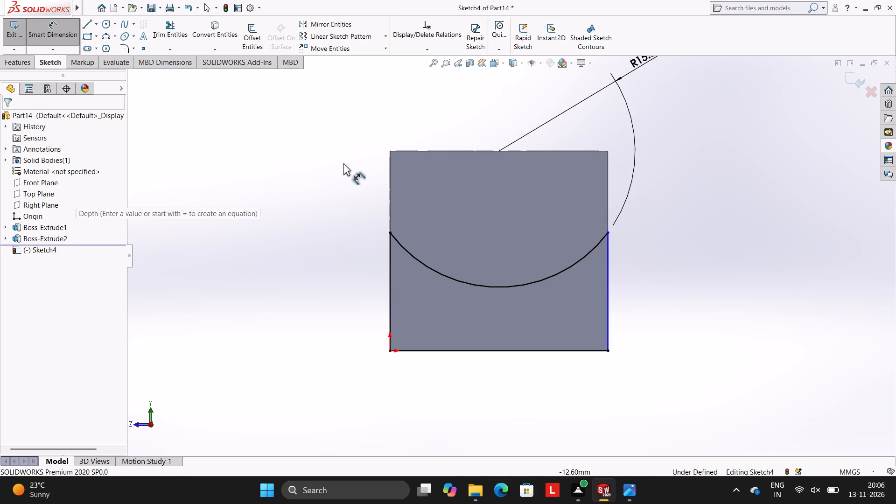
left_click(605, 280)
left_click(652, 278)
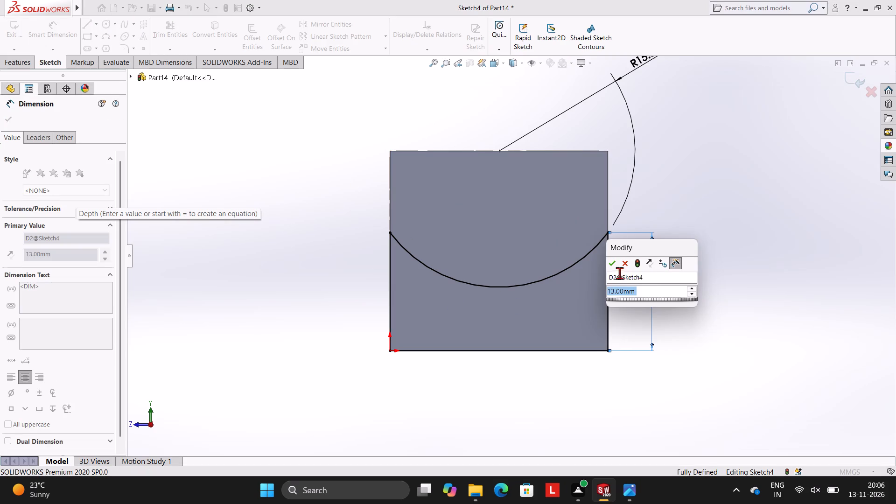
left_click(616, 265)
left_click(691, 184)
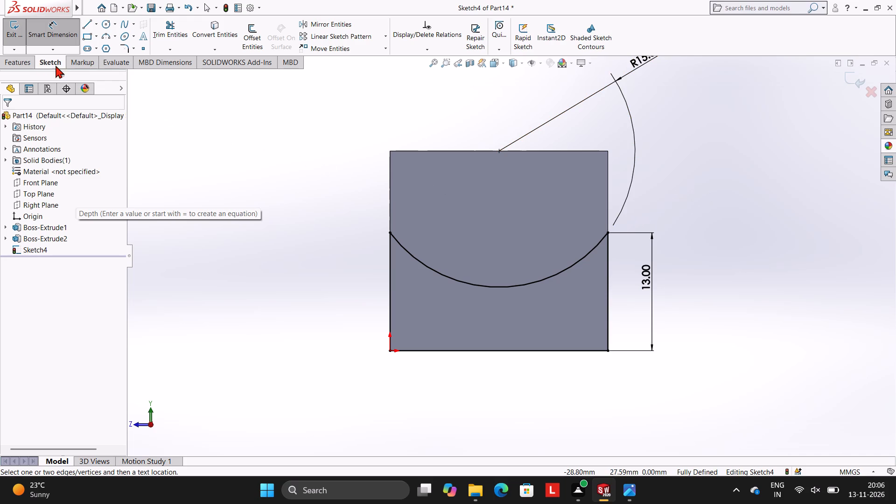
Extrude the arc-topped profile 70 mm with reversed direction, through the notch toward the far end, merged with the body.
left_click(25, 61)
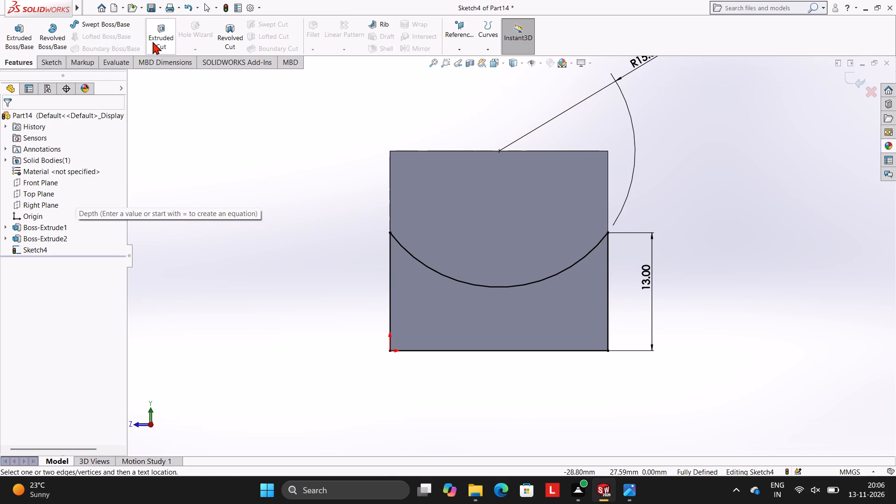
left_click(23, 41)
middle_click_drag(299, 202, 344, 210)
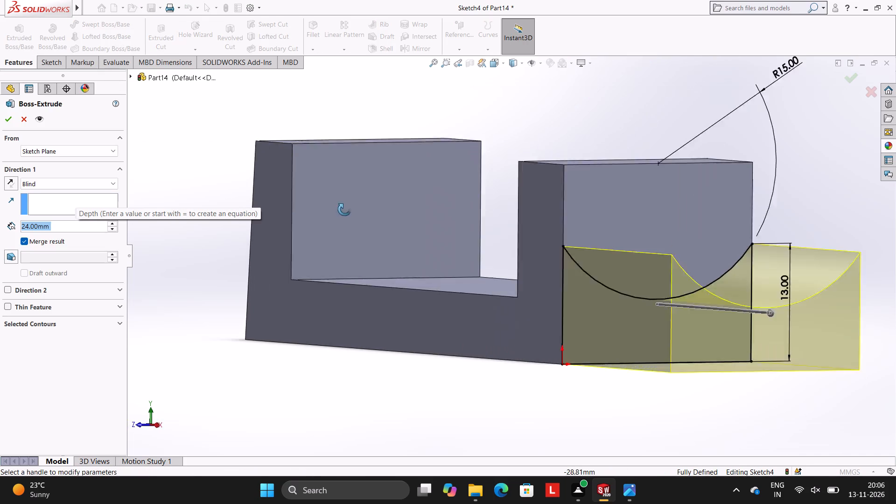
middle_click_drag(344, 210, 357, 212)
left_click(13, 183)
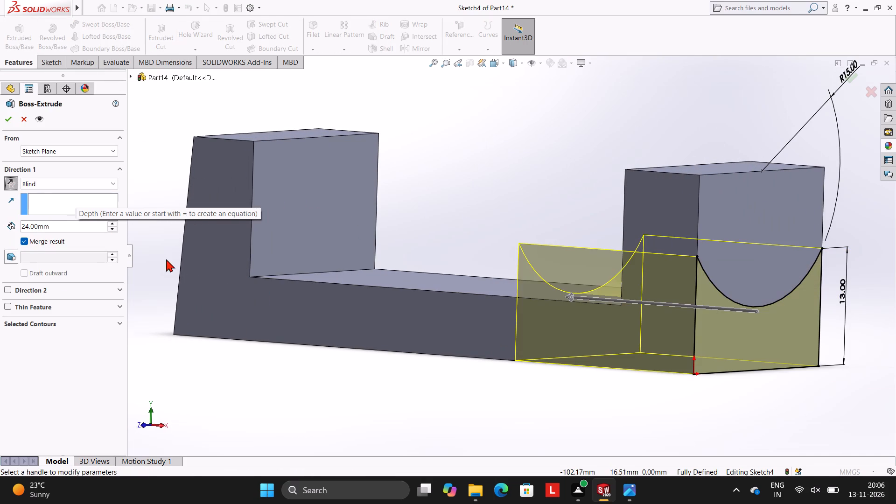
left_click(65, 224)
key("BackSpace")
key("BackSpace")
key("BackSpace")
key("BackSpace")
key("BackSpace")
key("BackSpace")
key("BackSpace")
key("BackSpace")
key("BackSpace")
key("BackSpace")
key("BackSpace")
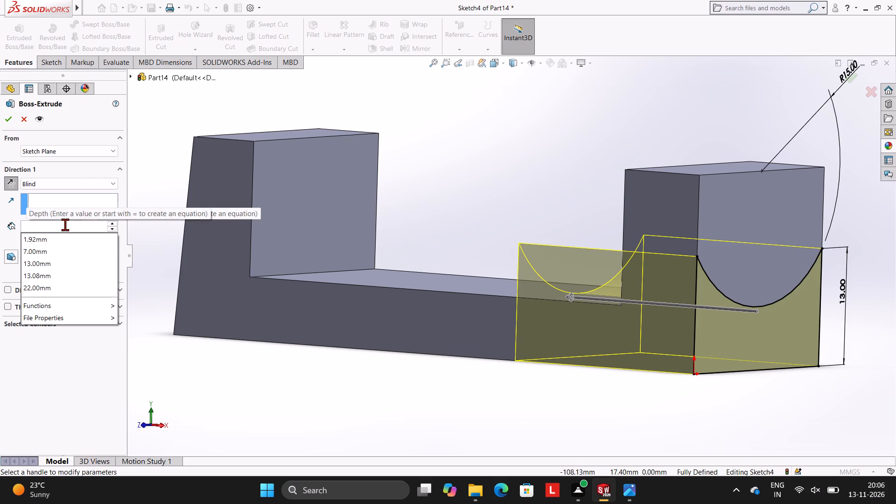
type("70")
key("Return")
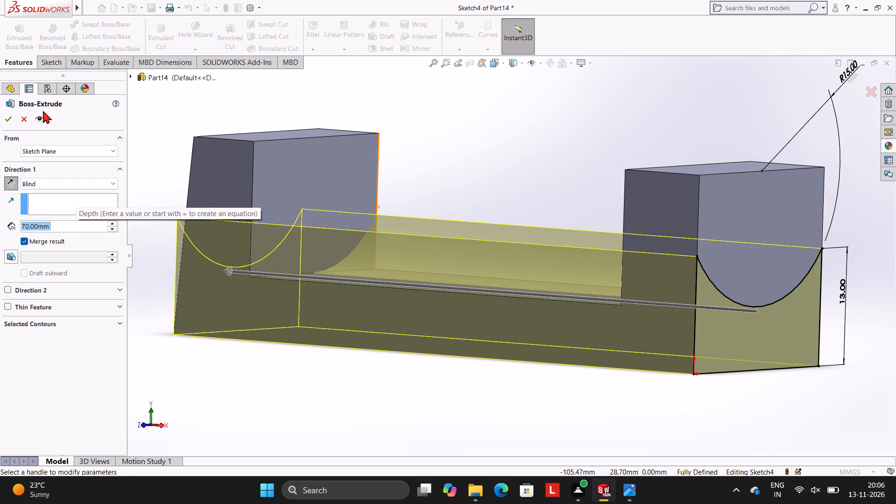
left_click(9, 122)
left_click(428, 140)
Fillet the trough's long edge along the notched front face with a 2 mm radius.
middle_click_drag(523, 182, 528, 182)
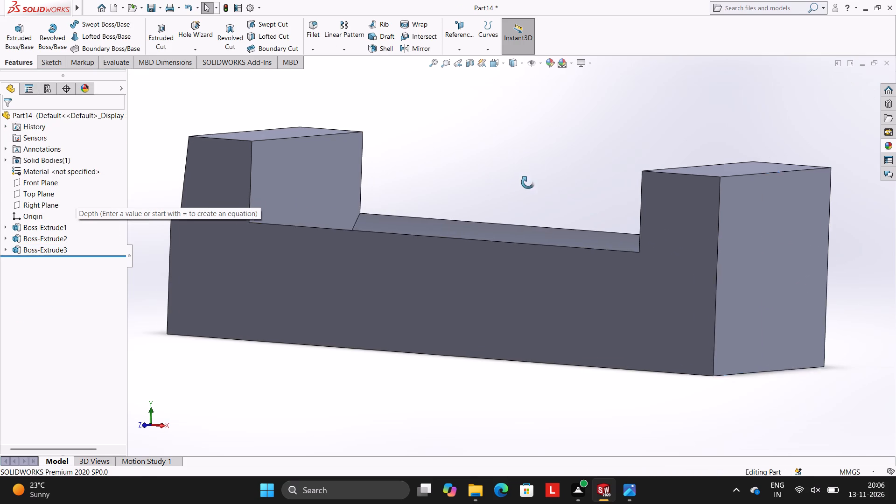
middle_click_drag(528, 182, 508, 221)
scroll(508, 221, "up", 1)
middle_click(533, 164)
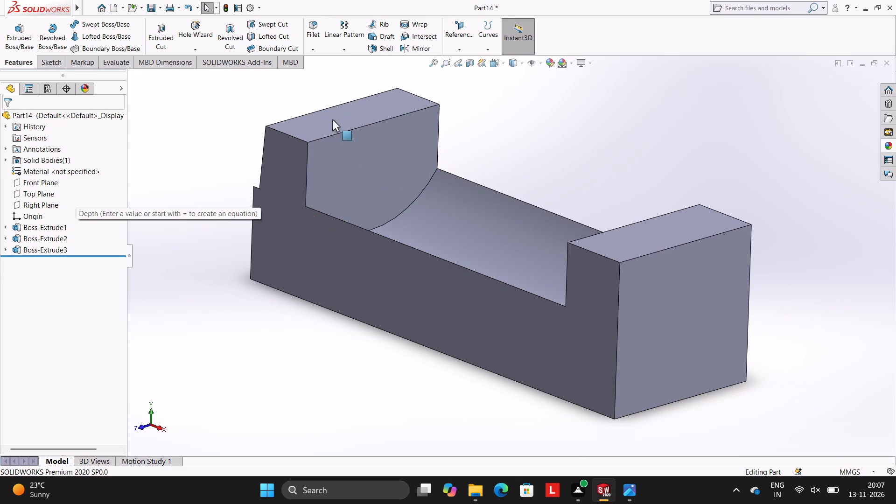
left_click(309, 46)
left_click(323, 57)
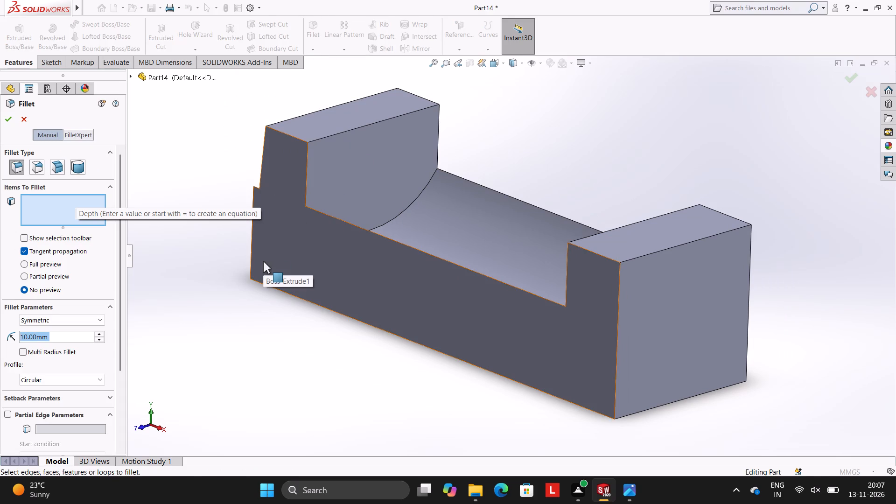
key("2")
key("Return")
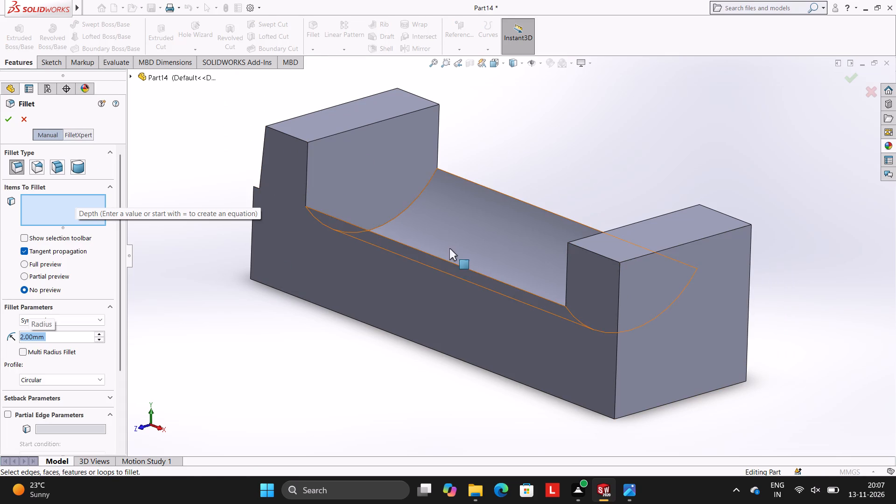
left_click(455, 264)
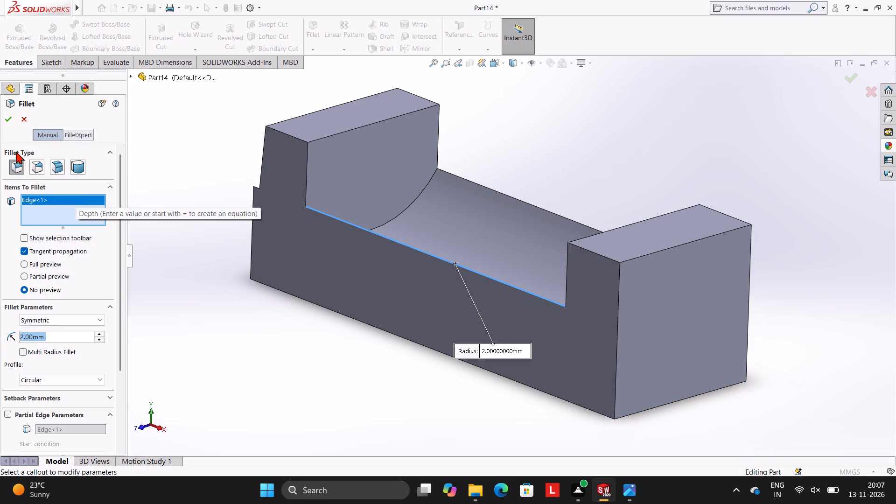
left_click(8, 124)
left_click(257, 336)
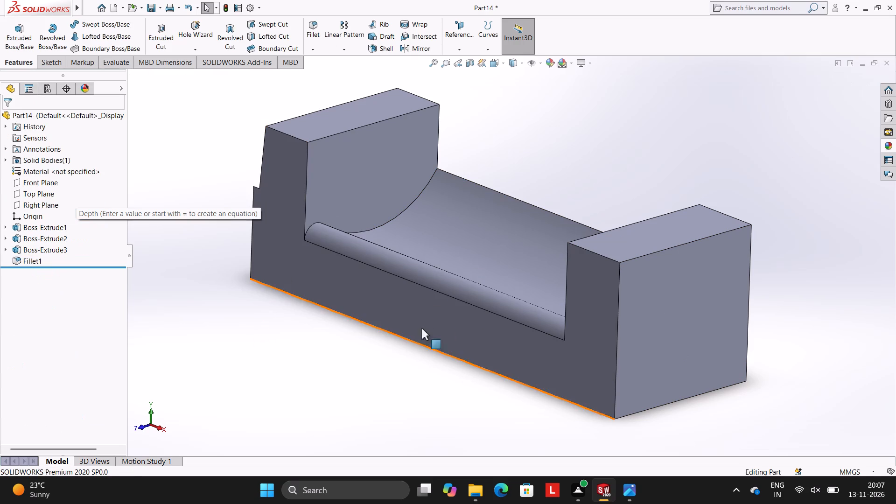
Fillet the trough's opposite long edge, along the back face, with a 2 mm radius.
middle_click_drag(656, 195, 602, 196)
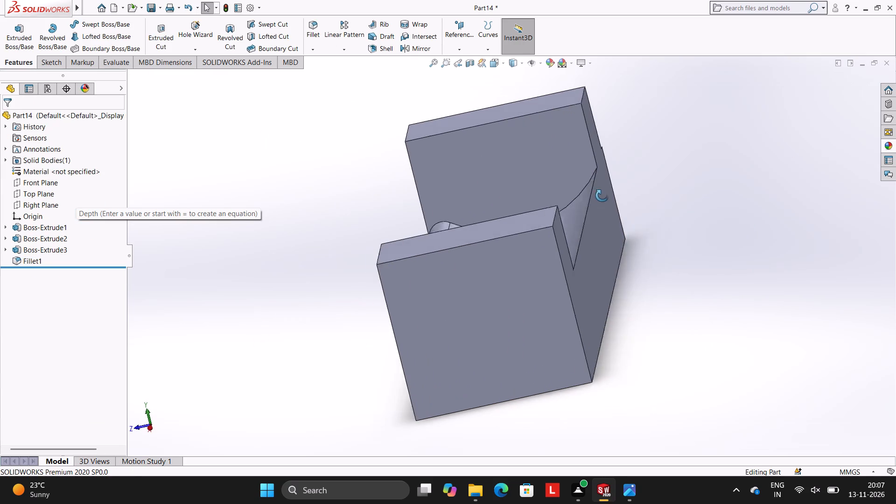
middle_click_drag(602, 196, 609, 220)
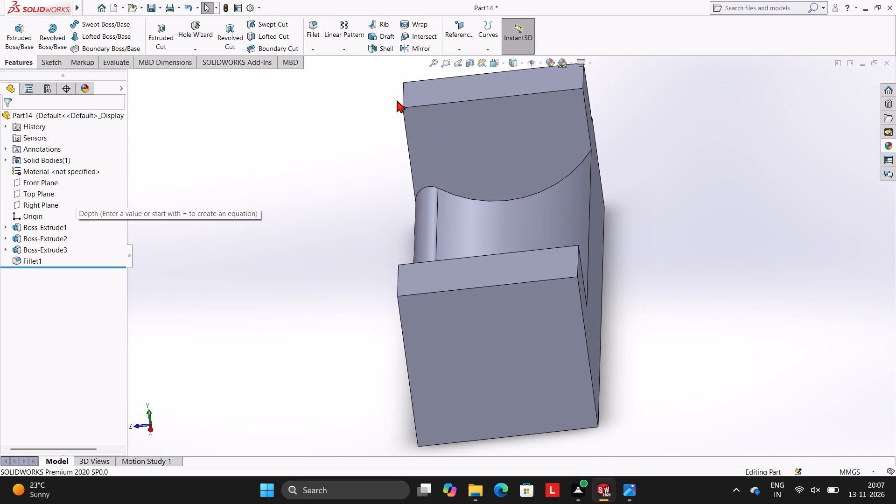
left_click(315, 50)
left_click(315, 57)
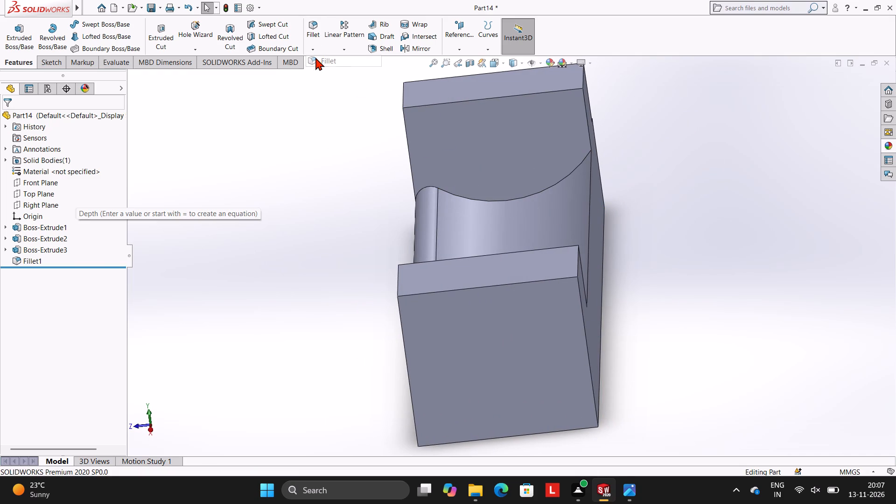
left_click(590, 220)
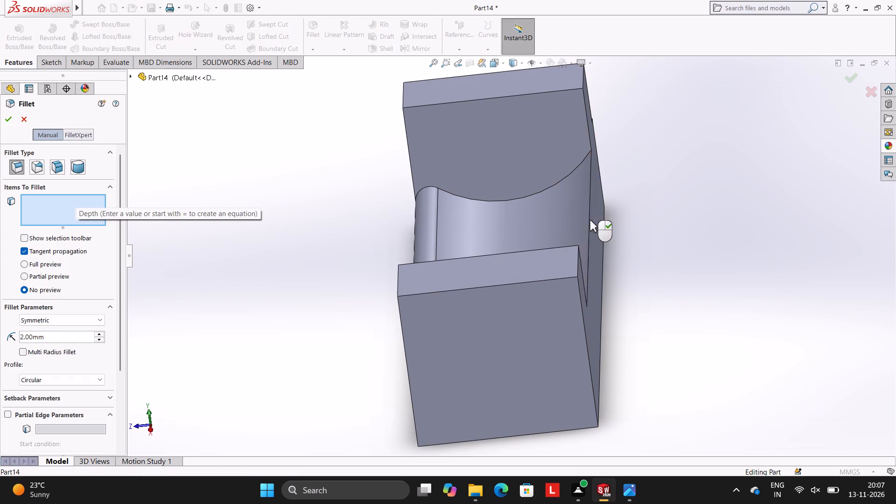
left_click(5, 118)
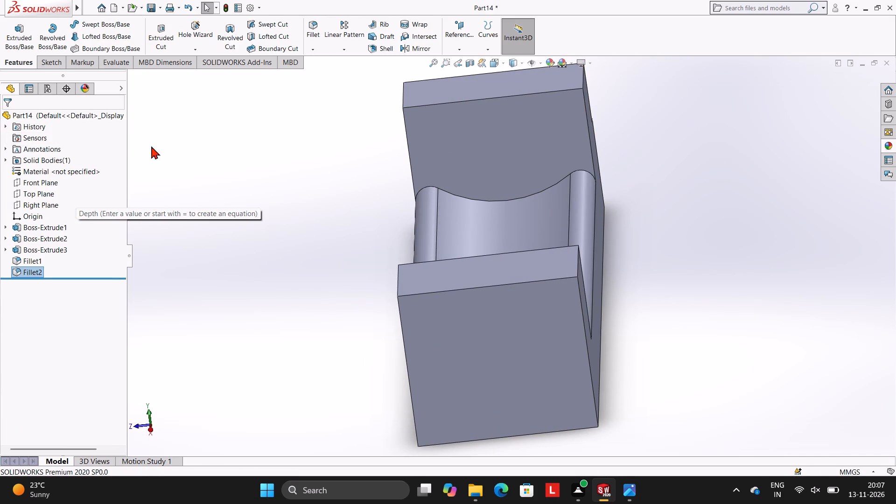
left_click(202, 146)
On the notched front face, sketch a closed triangle from the origin over the protruding ledge's inner and outer corners, about 1.14 mm wide and 13 mm high.
middle_click_drag(304, 229, 344, 184)
scroll(316, 230, "up", 1)
middle_click_drag(406, 208, 394, 240)
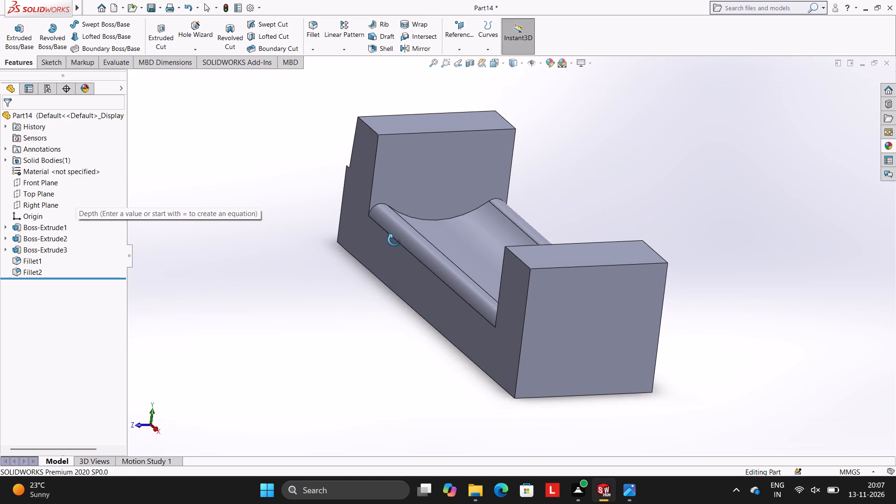
middle_click_drag(394, 240, 393, 240)
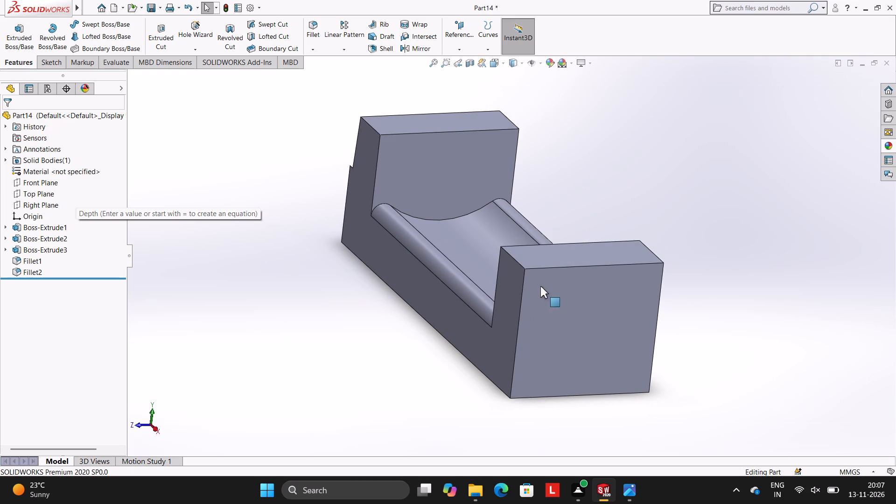
middle_click_drag(565, 203, 587, 209)
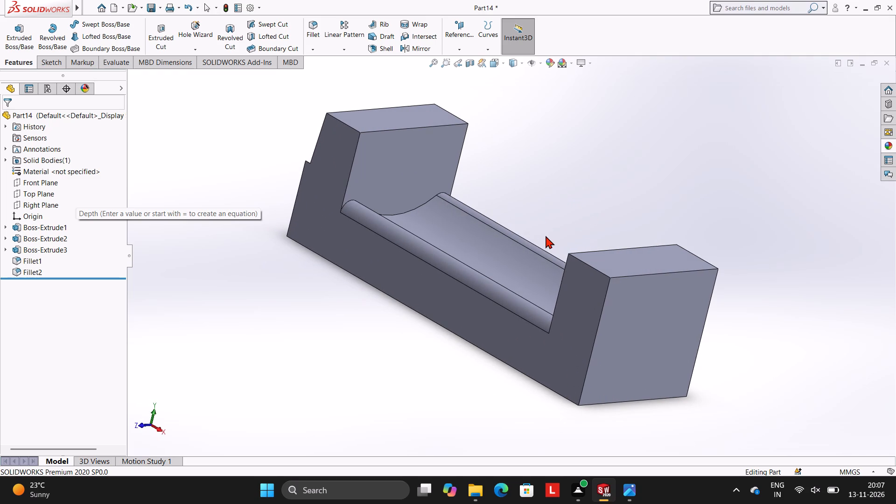
middle_click_drag(560, 213, 581, 213)
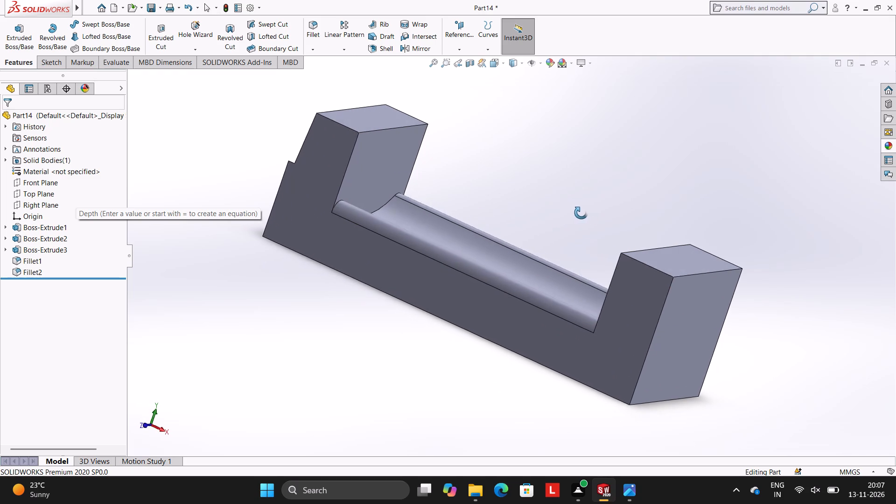
middle_click_drag(581, 213, 596, 212)
left_click(319, 216)
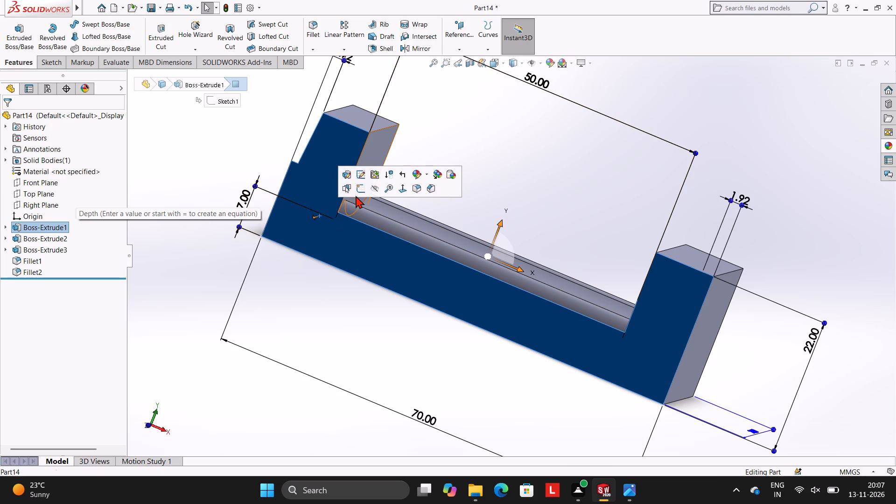
left_click(357, 190)
key("ctrl+8")
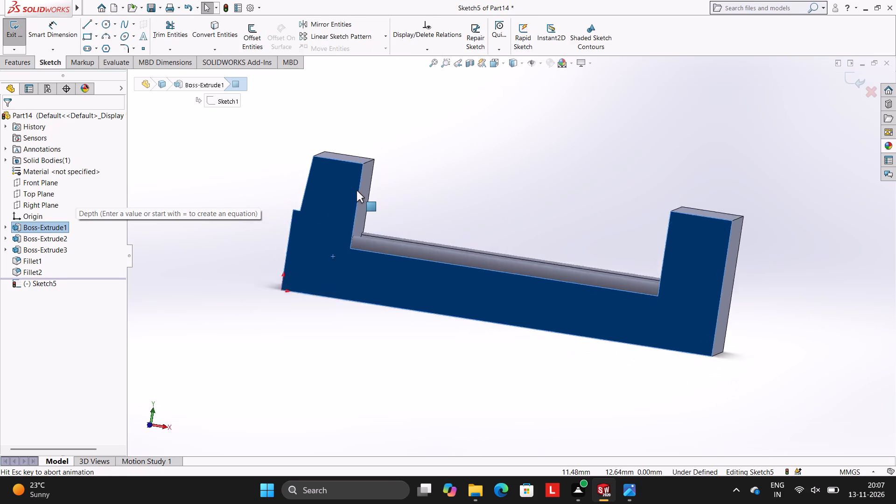
scroll(354, 315, "down", 2)
scroll(360, 281, "up", 1)
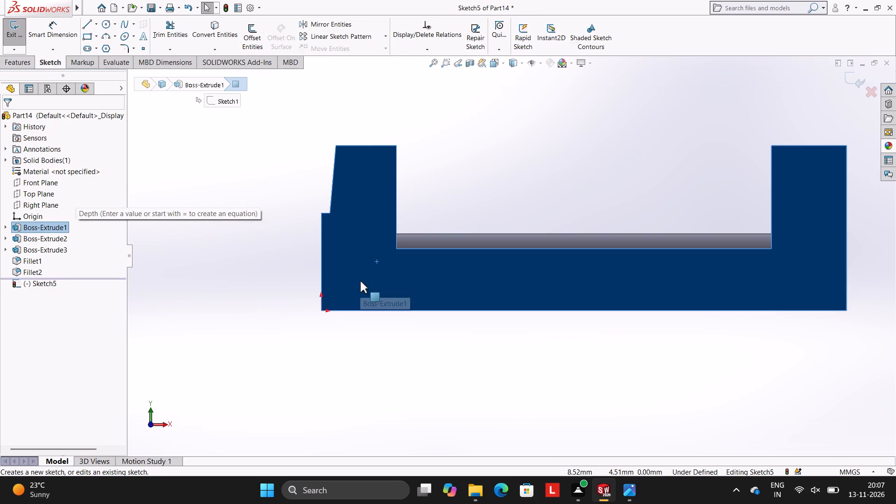
scroll(386, 244, "down", 1)
scroll(320, 208, "down", 3)
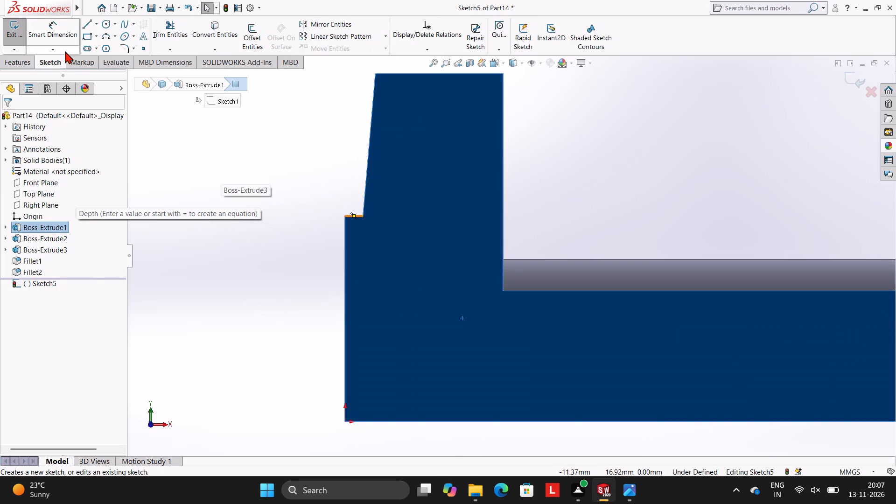
left_click(84, 23)
scroll(511, 289, "up", 5)
scroll(661, 294, "up", 2)
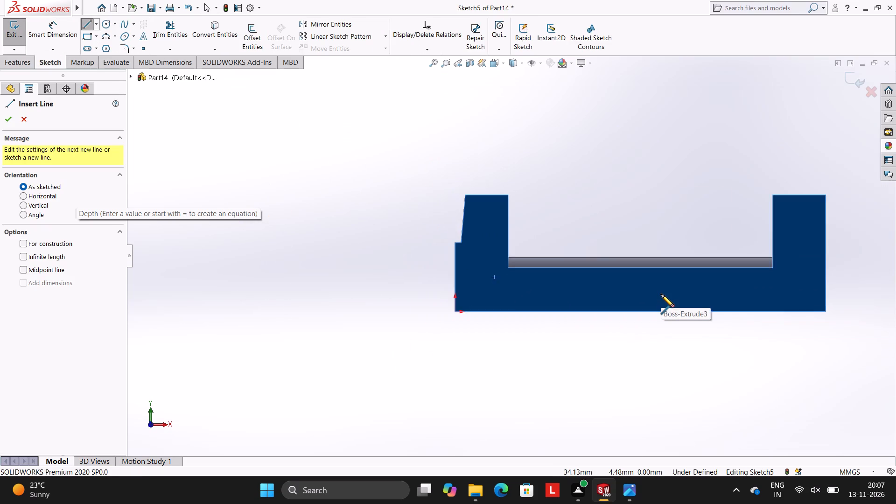
scroll(661, 294, "down", 1)
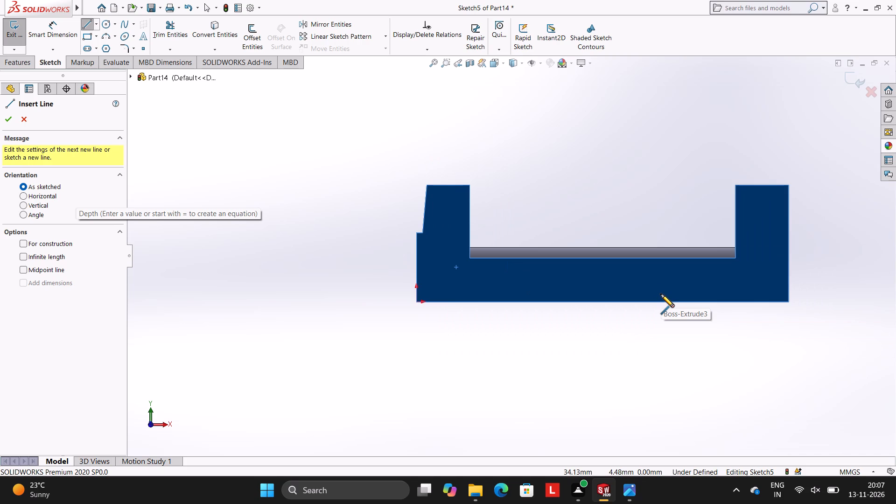
scroll(549, 290, "down", 2)
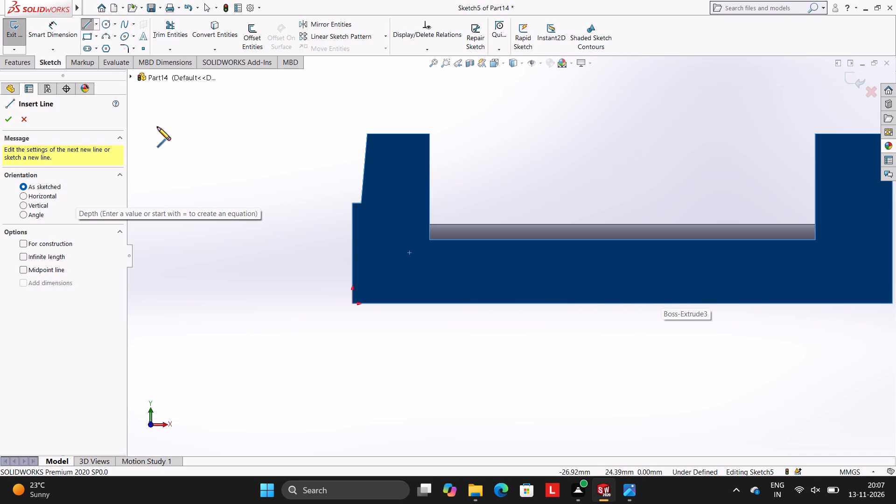
left_click(353, 305)
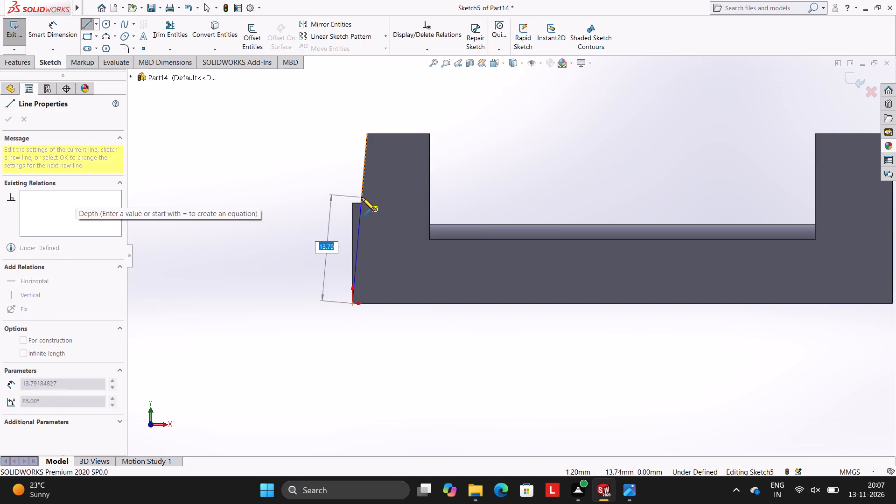
left_click(361, 203)
left_click(353, 203)
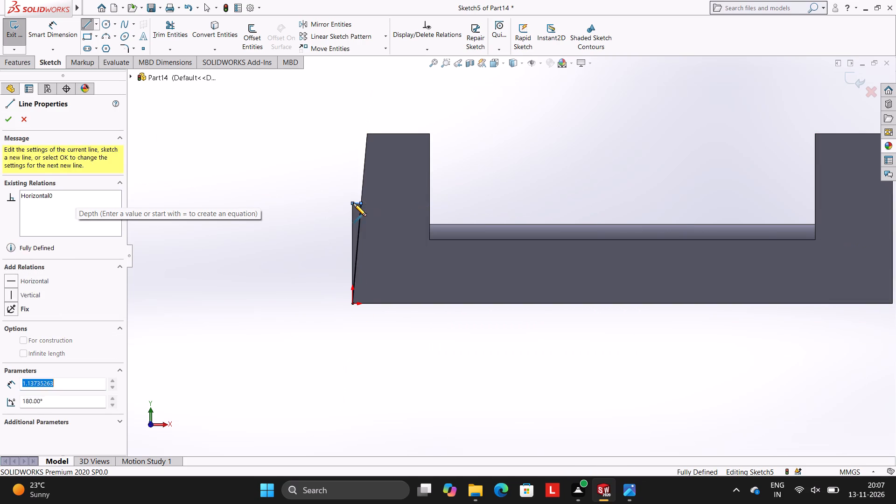
left_click(350, 303)
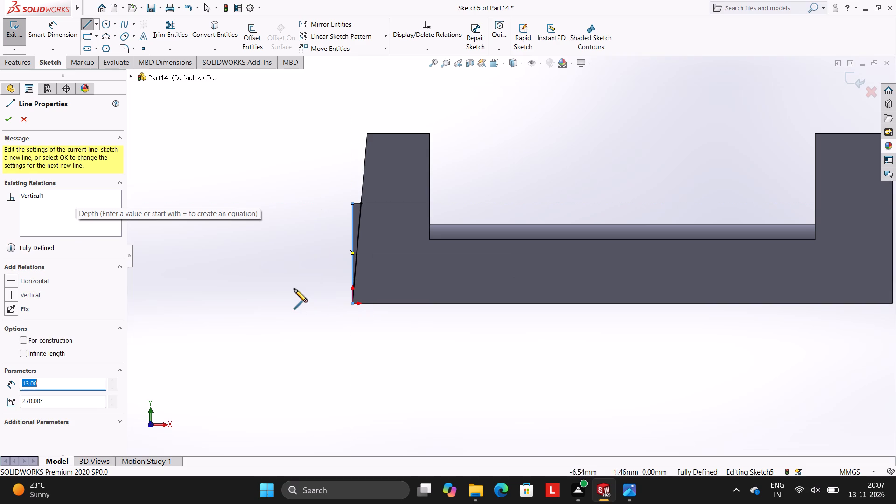
key("Escape")
key("Escape")
key("Escape")
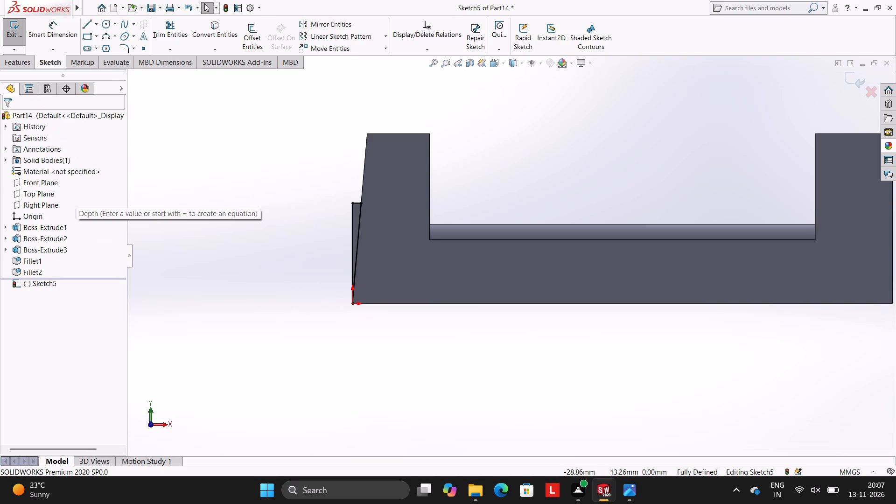
Cut-extrude the triangle blind to a 70 mm depth, removing the ledge outside the slanted end.
left_click(20, 62)
left_click(149, 36)
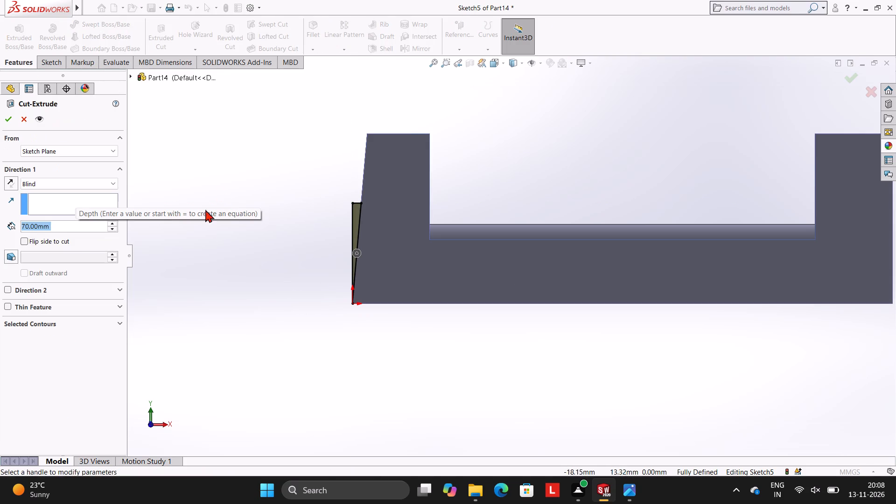
left_click(12, 116)
left_click(225, 147)
On the same front face, sketch a line from the bottom corner opposite the origin, slanting inward and ending above the end post's top.
scroll(620, 184, "up", 3)
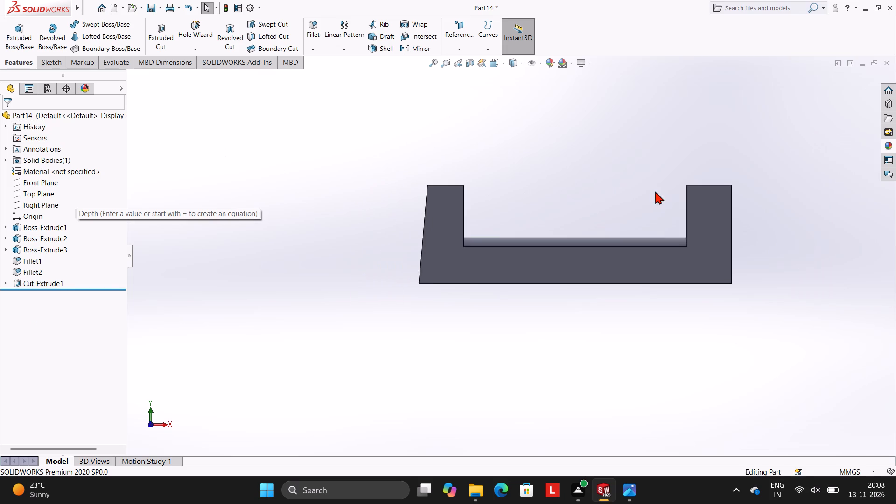
scroll(655, 191, "up", 2)
middle_click_drag(659, 187, 646, 190)
left_click(620, 263)
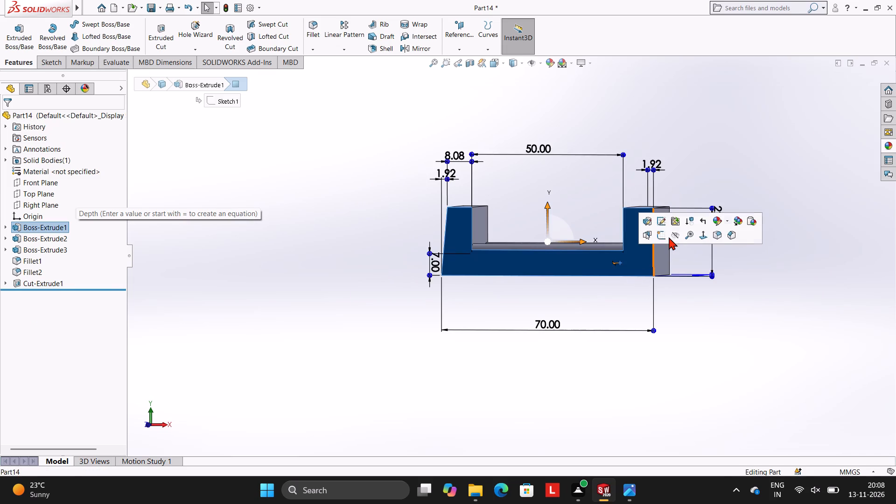
left_click(661, 238)
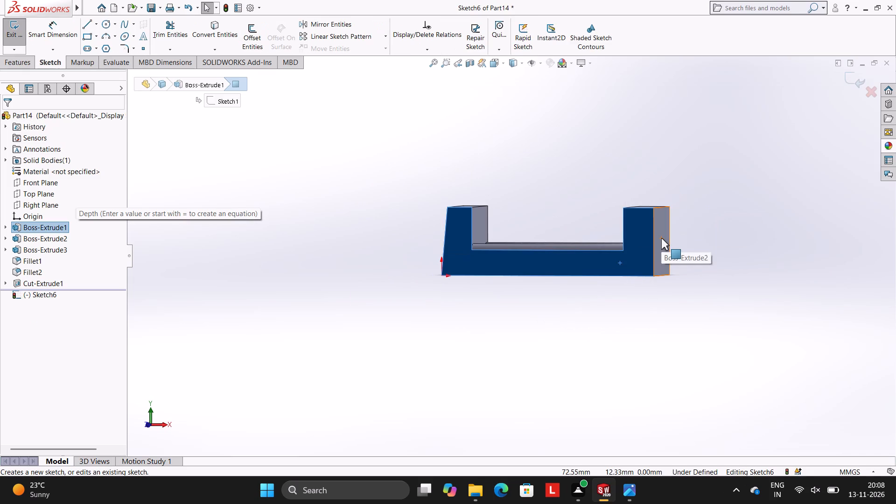
key("ctrl+8")
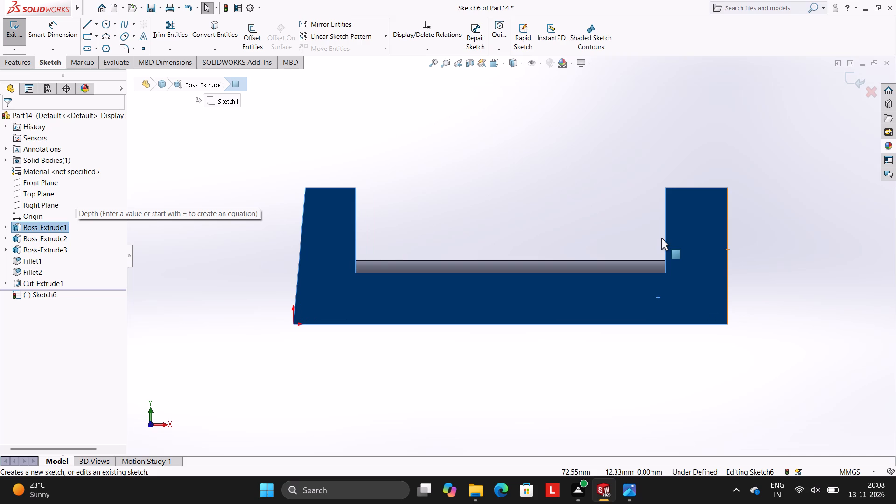
scroll(728, 248, "up", 3)
scroll(728, 246, "down", 3)
scroll(499, 200, "up", 2)
scroll(497, 196, "down", 1)
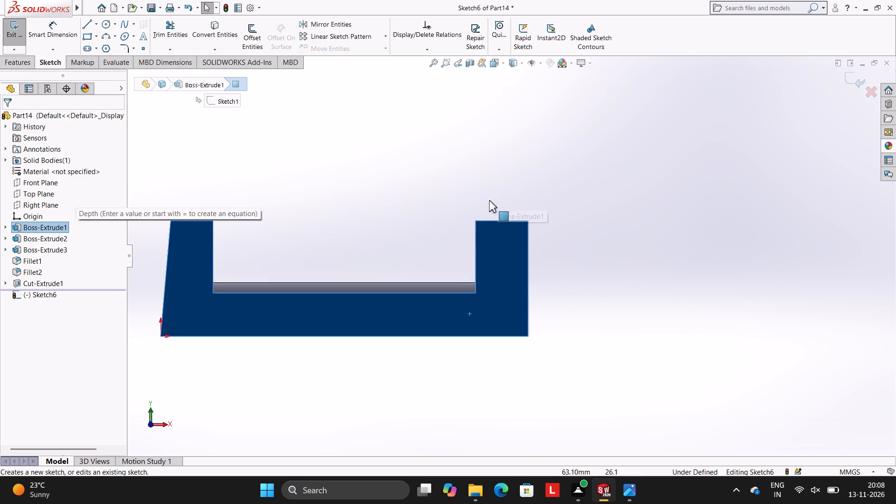
left_click(90, 23)
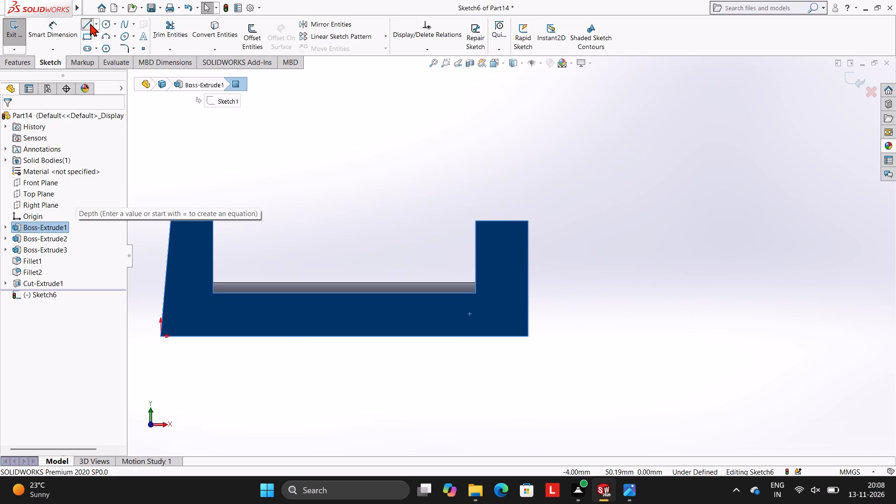
left_click(528, 338)
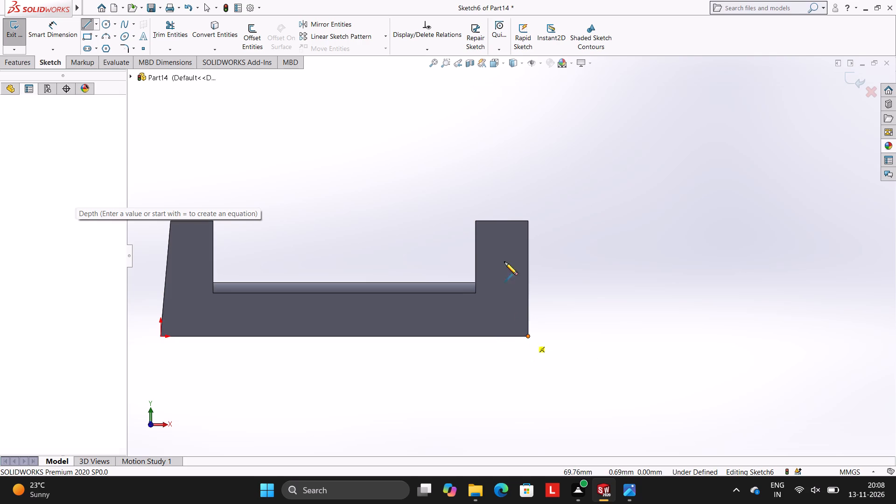
left_click(500, 182)
key("Escape")
key("Escape")
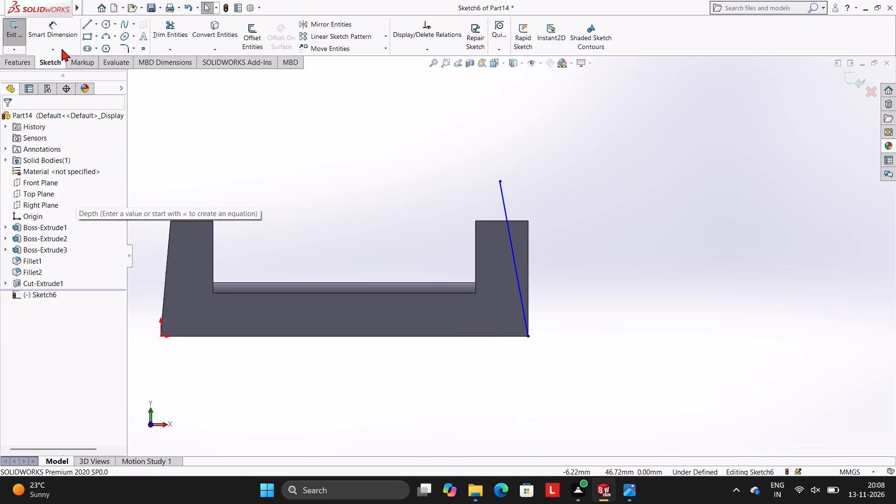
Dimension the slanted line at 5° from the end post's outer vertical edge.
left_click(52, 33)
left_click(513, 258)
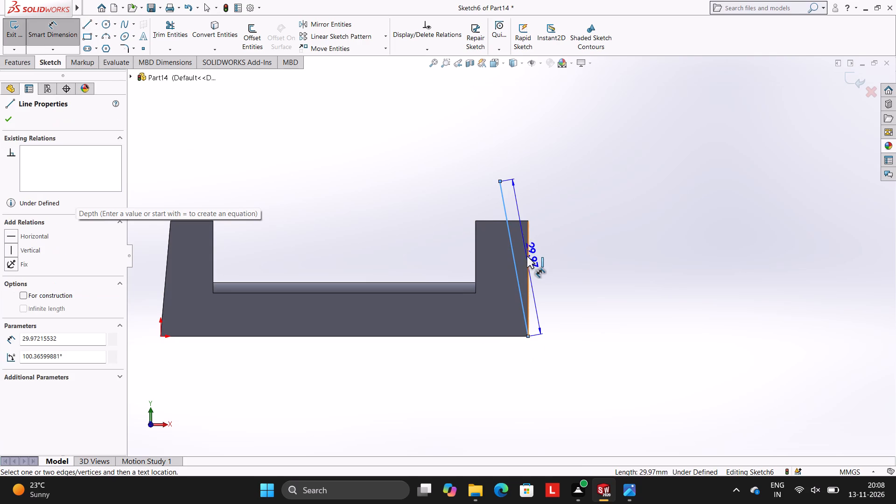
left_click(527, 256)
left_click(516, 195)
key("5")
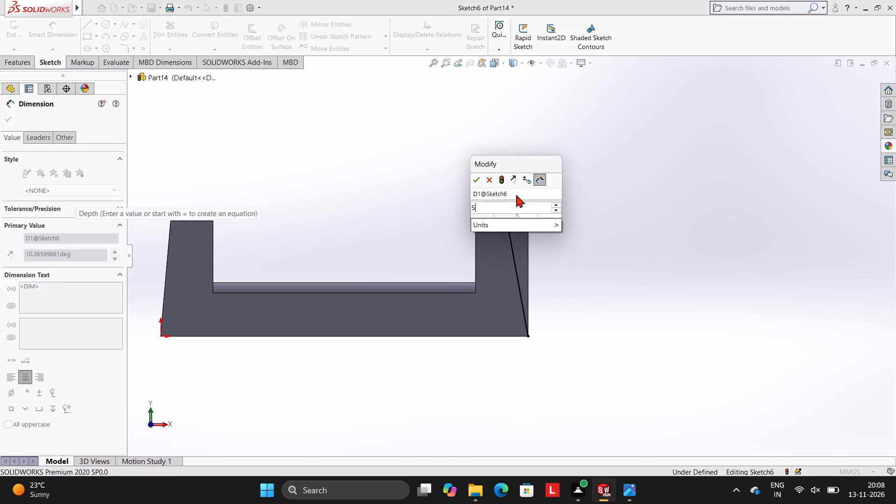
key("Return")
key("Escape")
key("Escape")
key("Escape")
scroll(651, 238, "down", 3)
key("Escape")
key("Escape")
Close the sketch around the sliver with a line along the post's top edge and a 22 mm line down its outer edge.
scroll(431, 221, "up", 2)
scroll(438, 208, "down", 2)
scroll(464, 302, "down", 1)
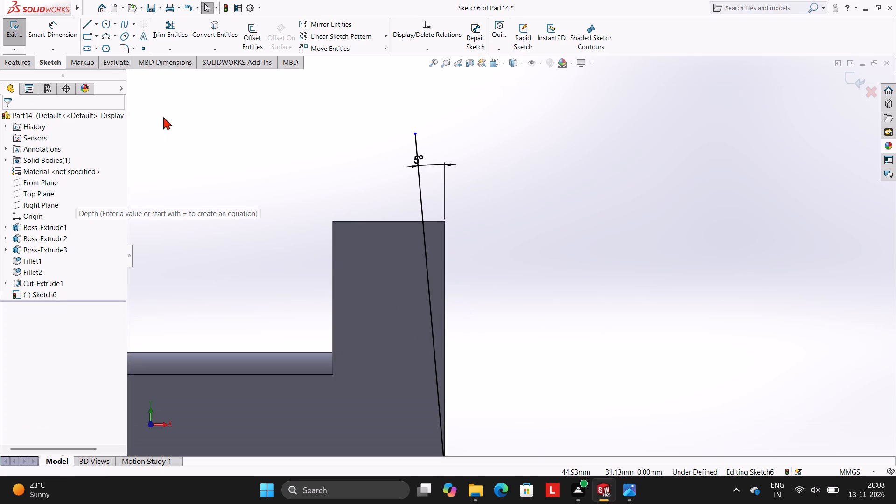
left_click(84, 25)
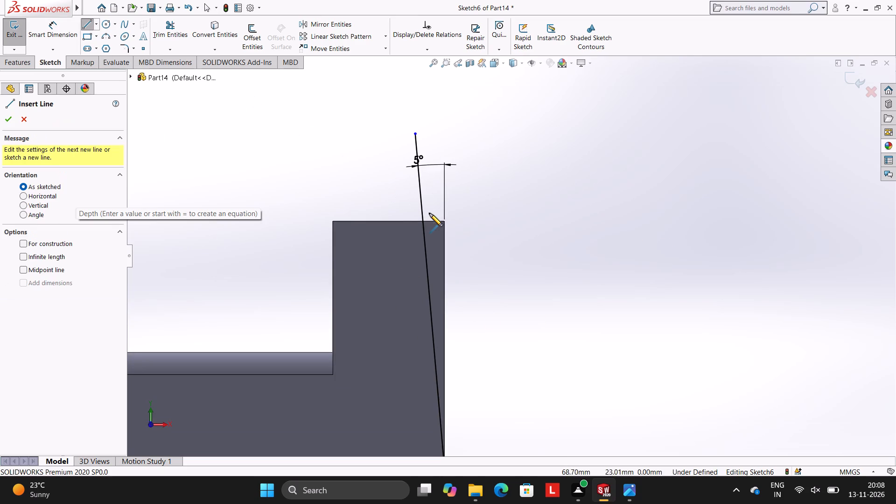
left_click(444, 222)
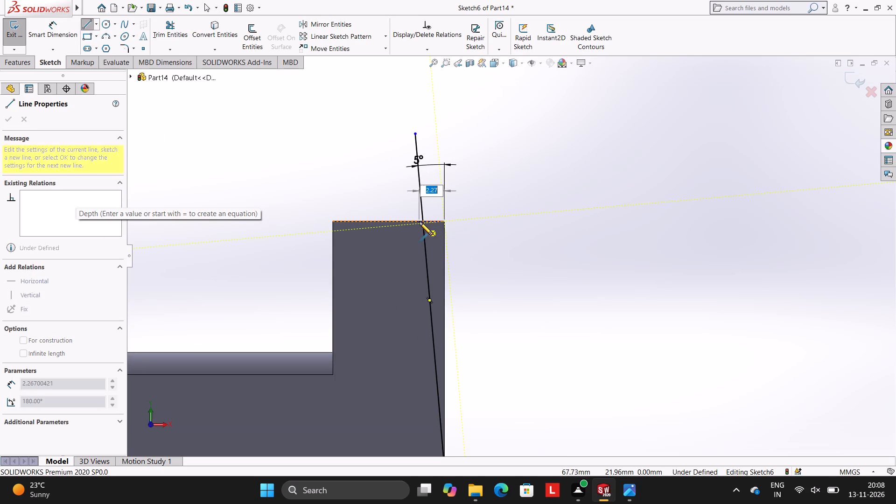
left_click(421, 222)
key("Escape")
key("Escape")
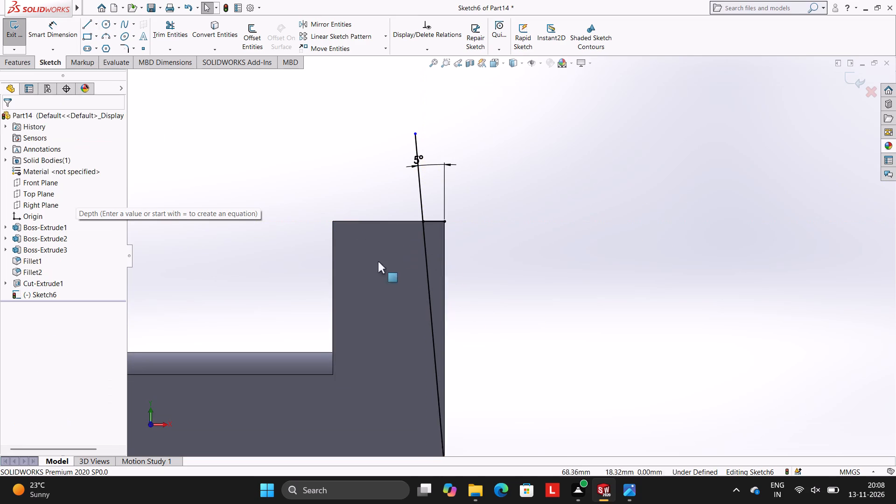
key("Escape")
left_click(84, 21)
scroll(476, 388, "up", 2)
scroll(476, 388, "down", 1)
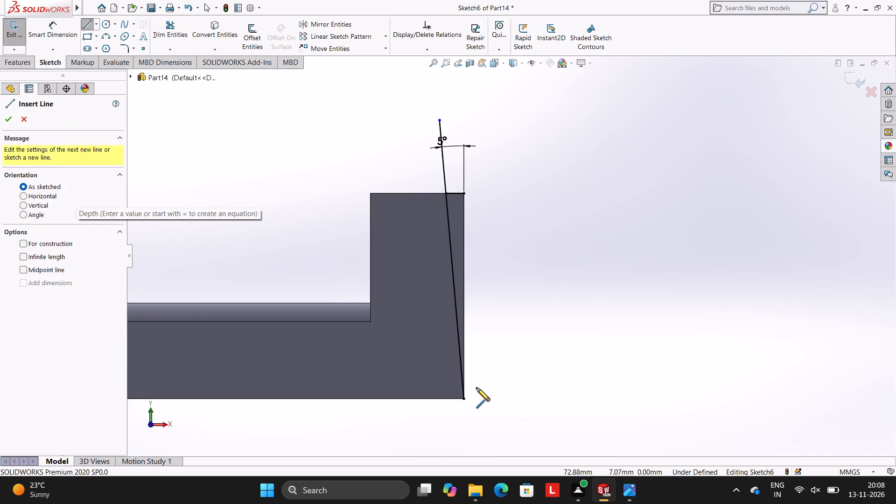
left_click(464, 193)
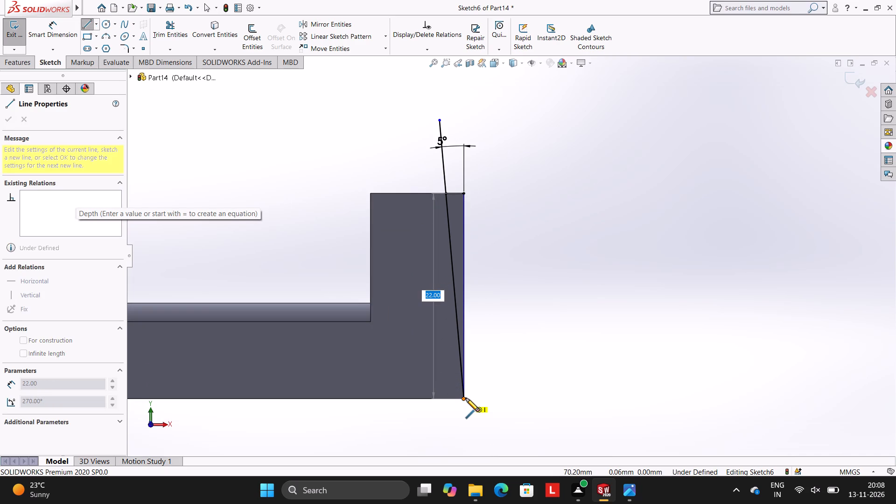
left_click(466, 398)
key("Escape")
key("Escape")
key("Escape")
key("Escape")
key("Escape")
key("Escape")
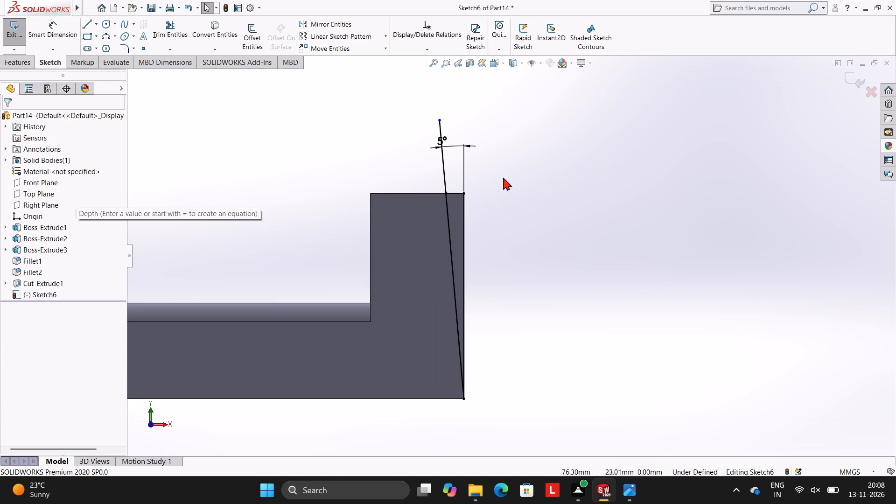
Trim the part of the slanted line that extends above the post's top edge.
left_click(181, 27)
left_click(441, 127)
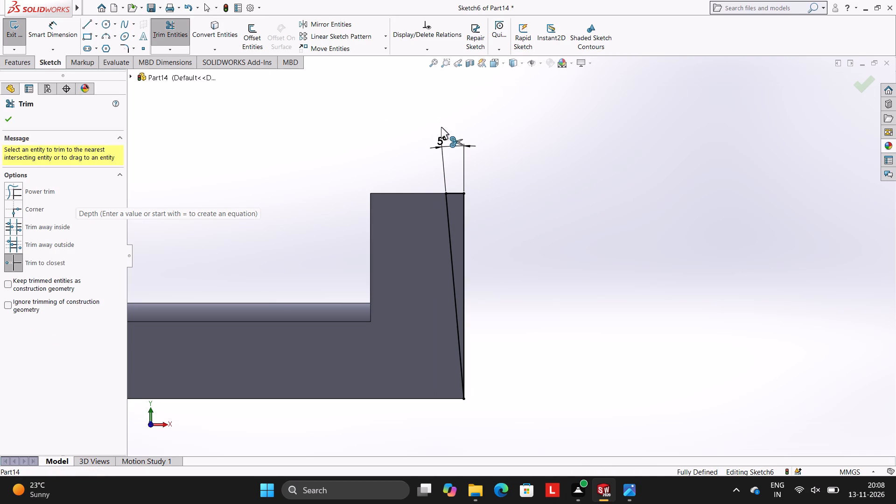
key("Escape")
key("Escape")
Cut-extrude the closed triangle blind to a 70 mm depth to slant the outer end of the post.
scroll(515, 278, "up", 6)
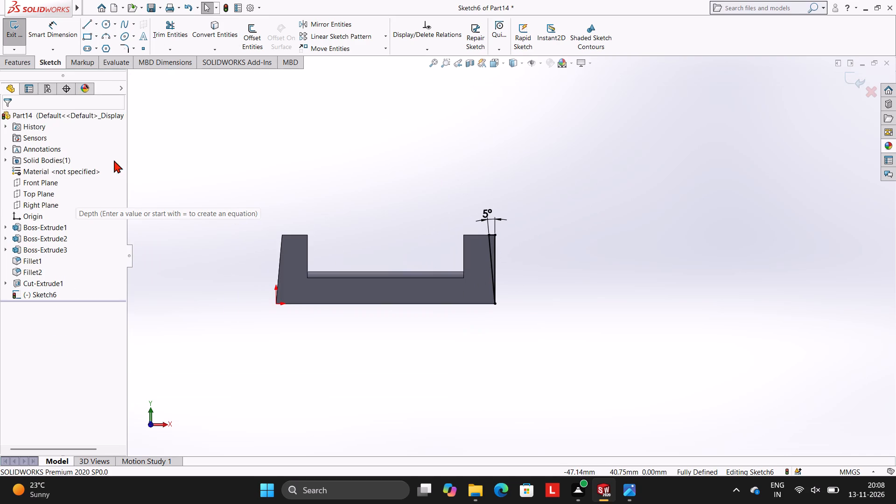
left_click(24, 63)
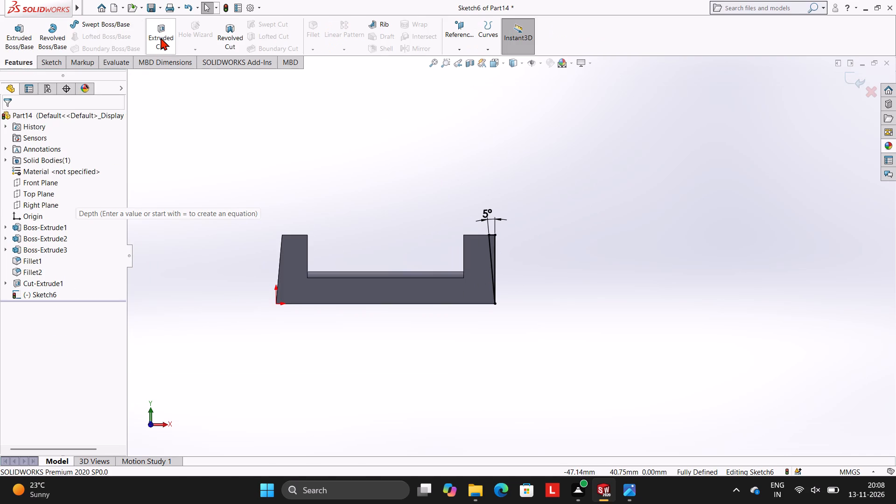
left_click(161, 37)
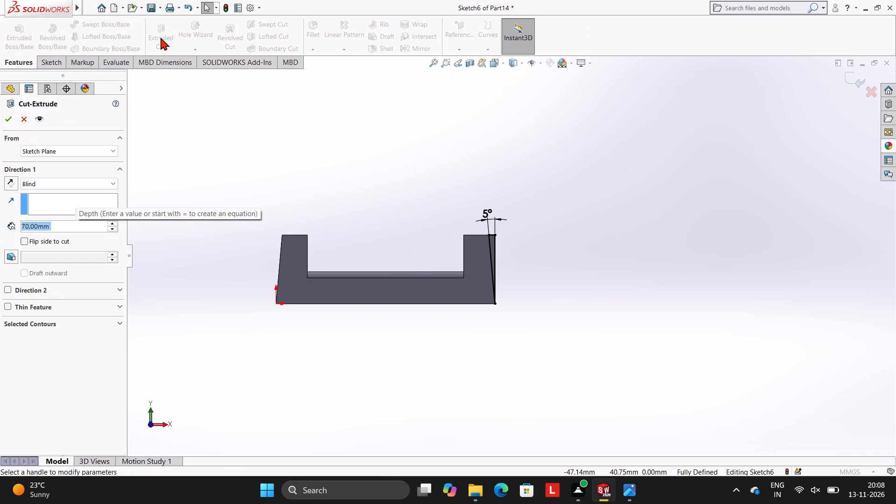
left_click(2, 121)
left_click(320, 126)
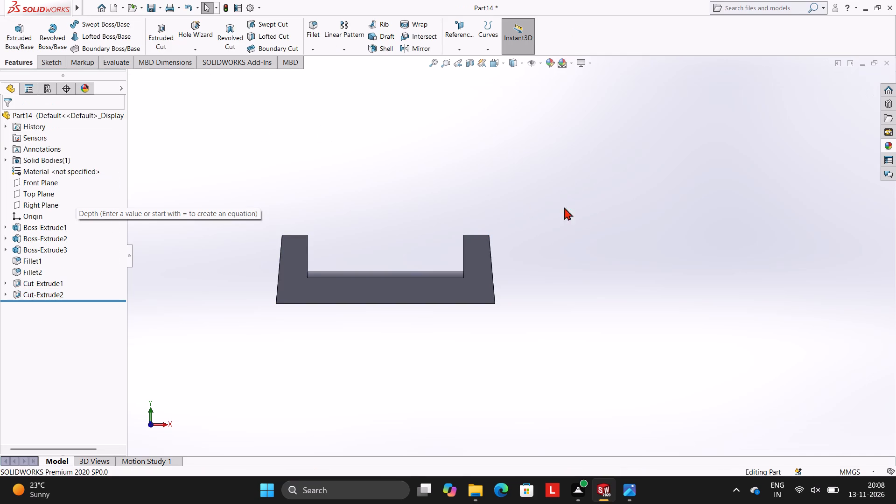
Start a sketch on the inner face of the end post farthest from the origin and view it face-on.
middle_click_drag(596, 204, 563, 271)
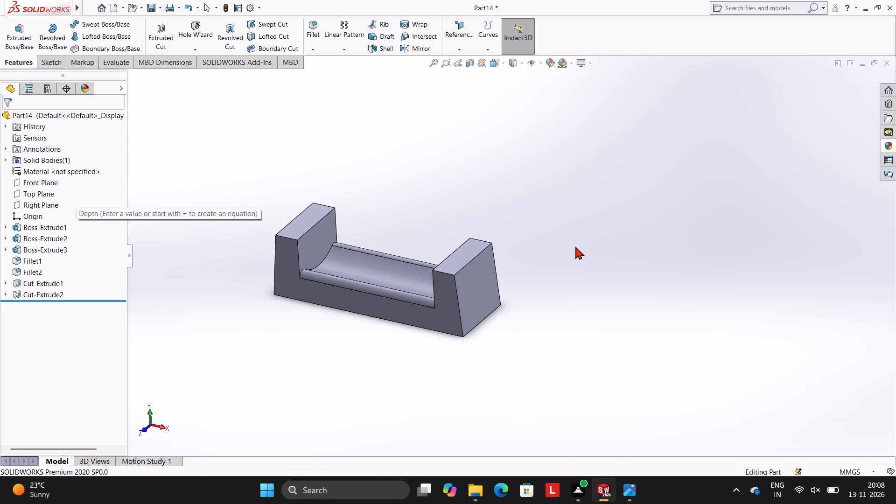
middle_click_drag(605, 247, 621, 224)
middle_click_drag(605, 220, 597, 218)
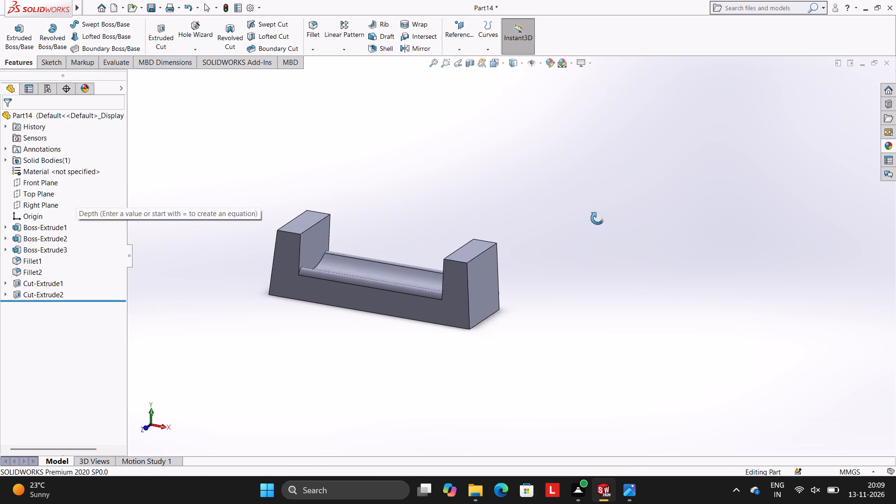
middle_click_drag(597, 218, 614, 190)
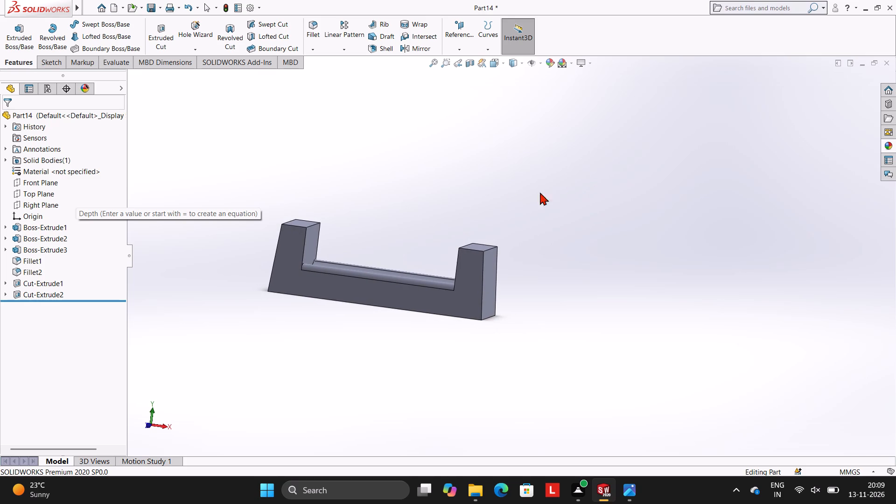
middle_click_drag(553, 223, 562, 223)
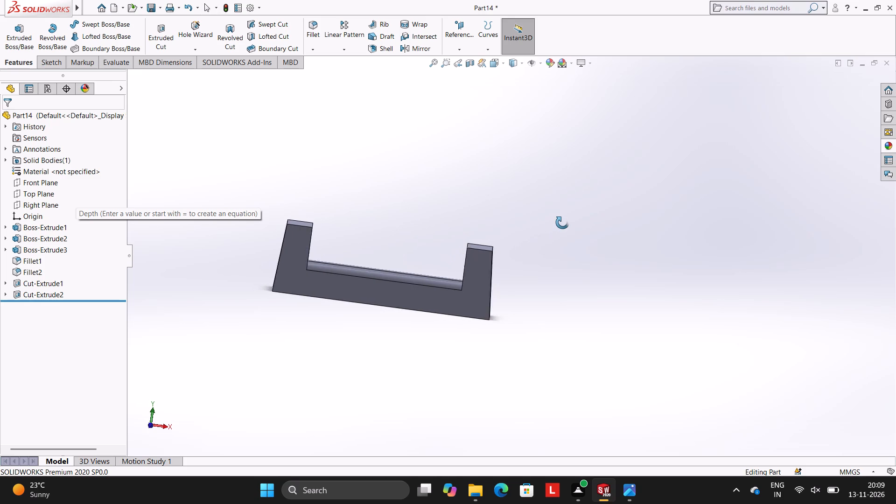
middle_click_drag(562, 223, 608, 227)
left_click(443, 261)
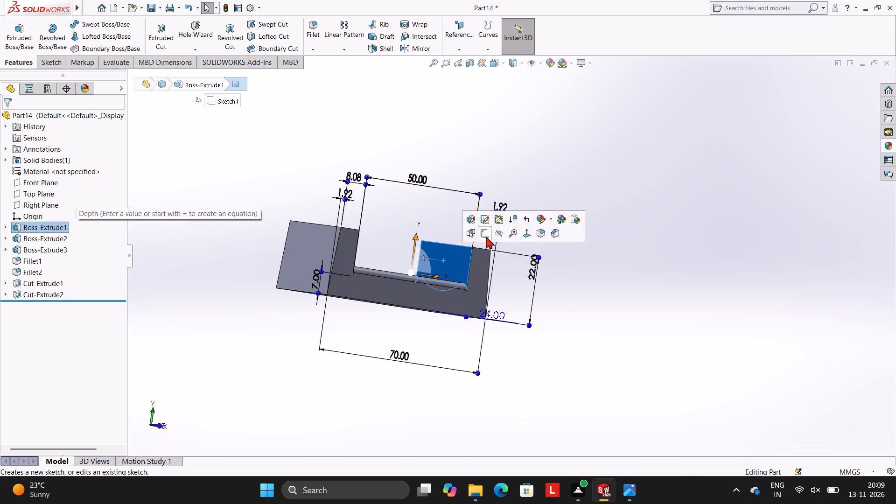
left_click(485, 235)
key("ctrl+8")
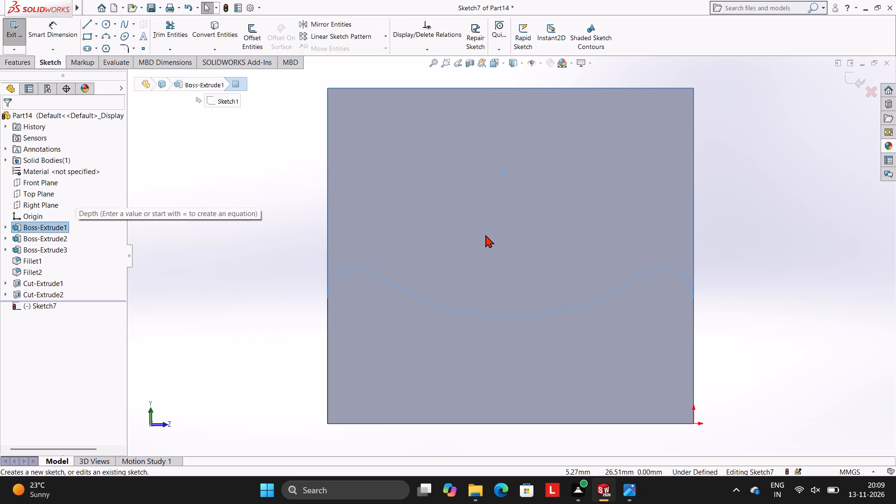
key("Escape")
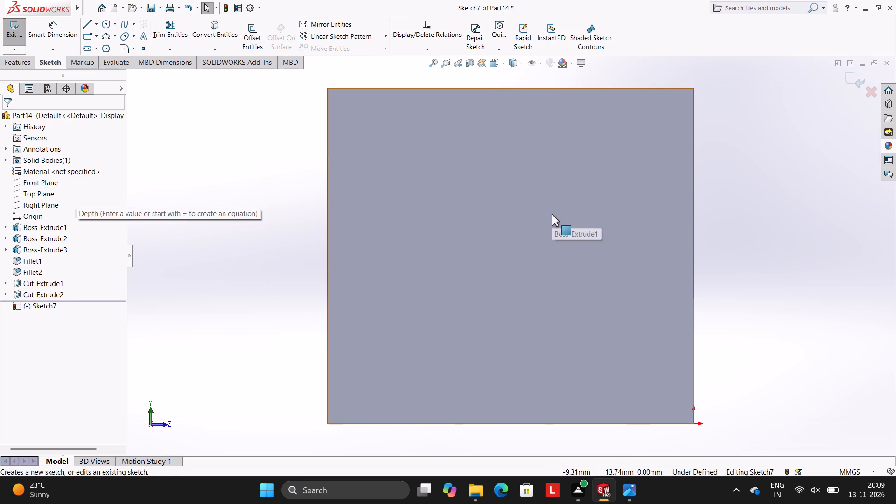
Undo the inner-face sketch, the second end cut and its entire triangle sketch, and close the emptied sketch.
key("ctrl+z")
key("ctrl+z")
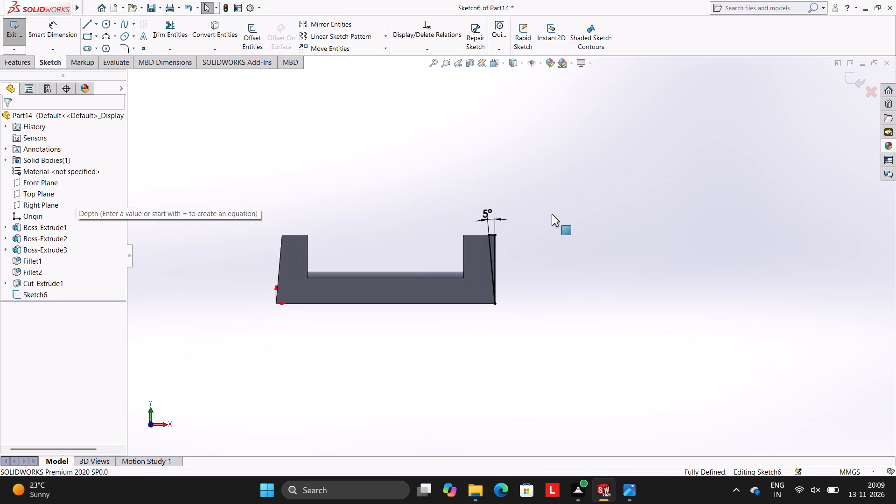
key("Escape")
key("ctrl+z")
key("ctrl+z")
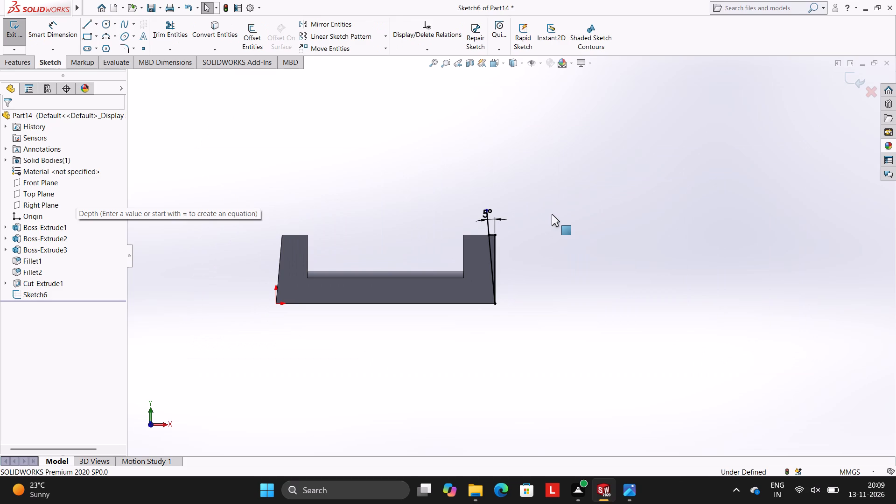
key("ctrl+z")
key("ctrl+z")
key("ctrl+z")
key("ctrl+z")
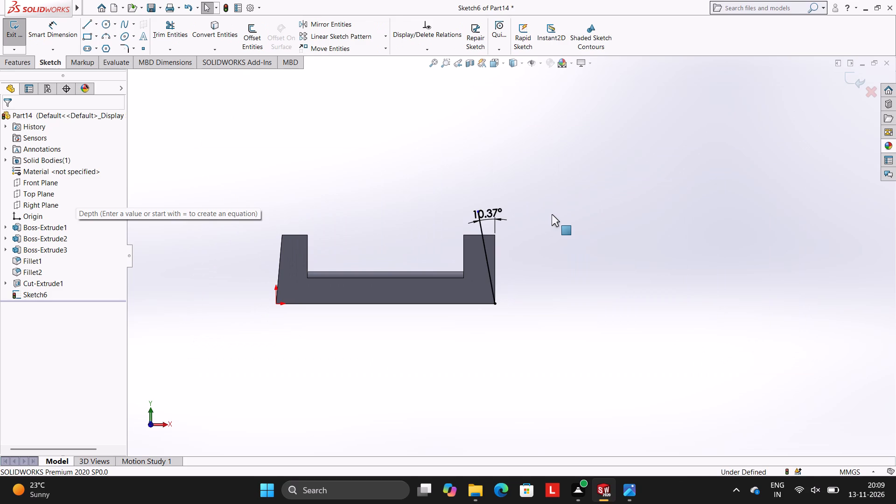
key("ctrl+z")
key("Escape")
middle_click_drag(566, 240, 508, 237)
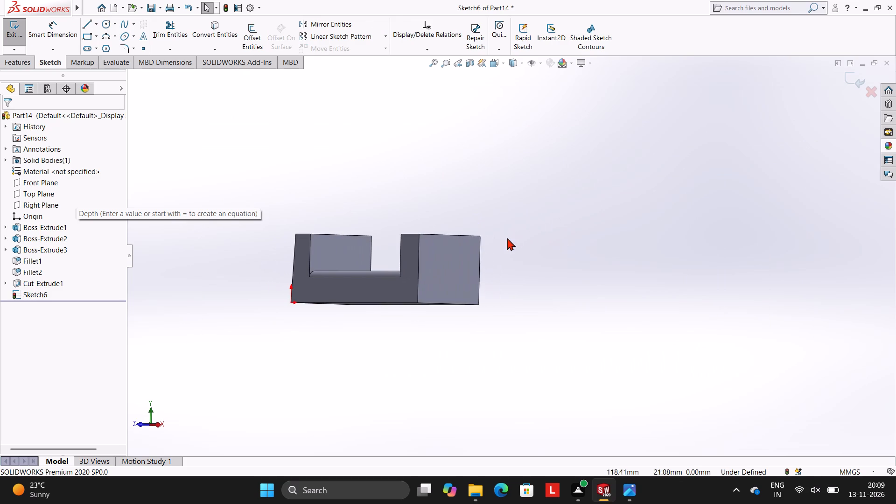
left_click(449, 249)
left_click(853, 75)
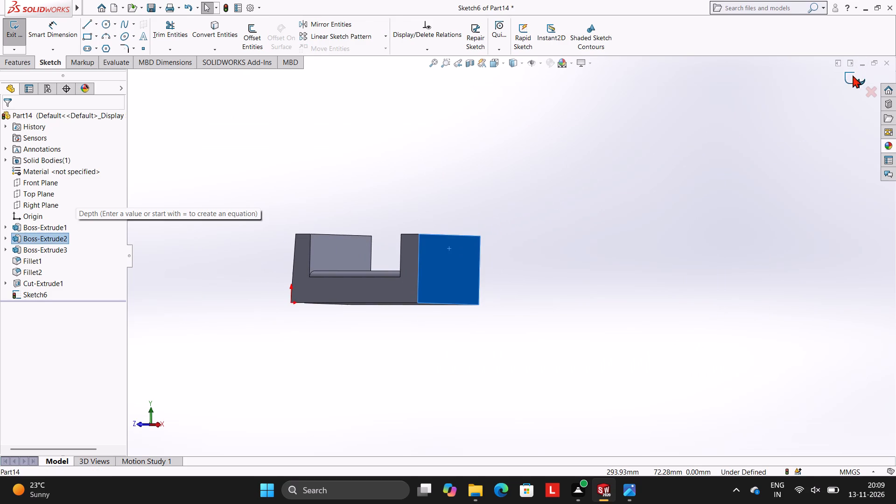
On the untrimmed vertical outer end face, sketch an 8 mm radius circle centred on the top edge's midpoint.
left_click(438, 251)
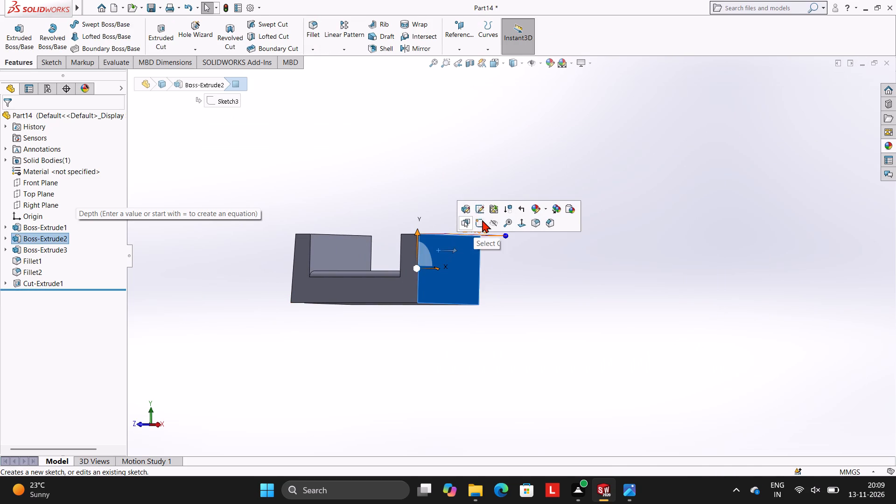
left_click(482, 220)
key("ctrl+8")
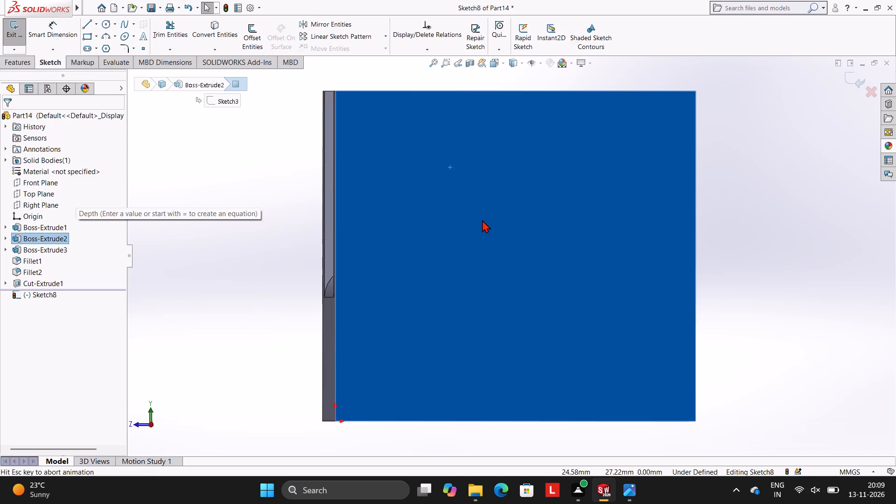
scroll(555, 163, "up", 3)
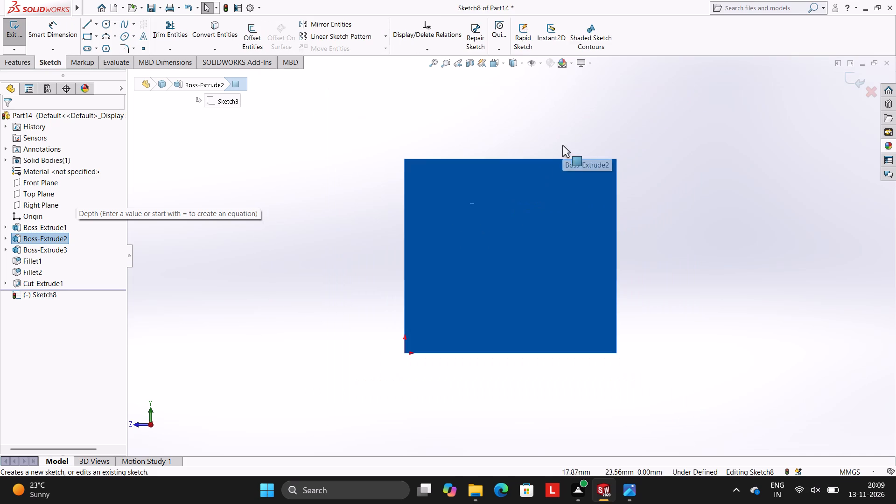
scroll(558, 167, "up", 2)
scroll(558, 168, "down", 1)
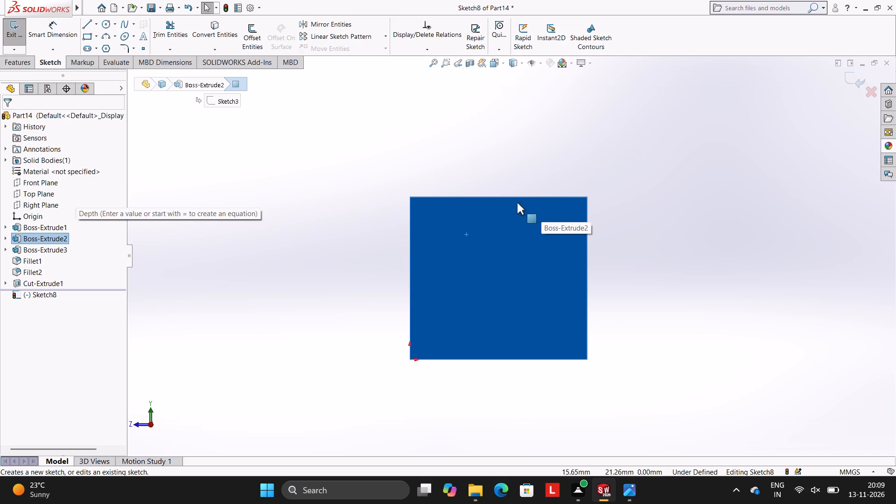
left_click(105, 28)
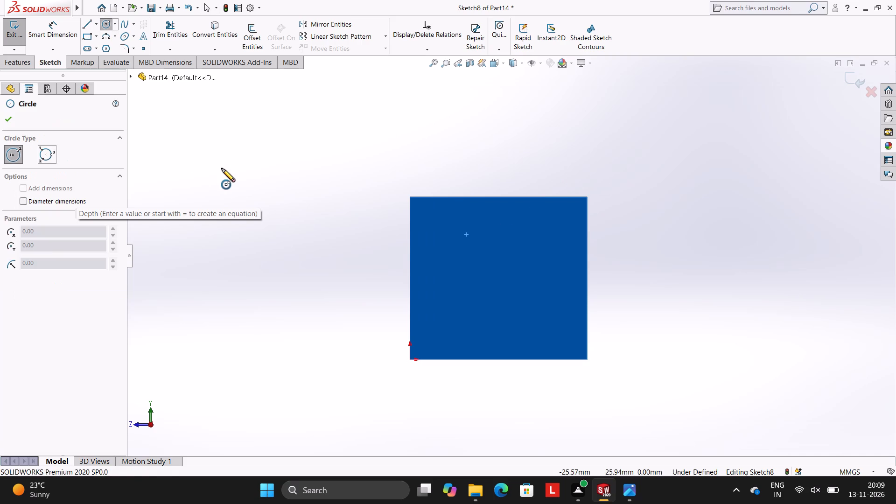
left_click(499, 197)
key("8")
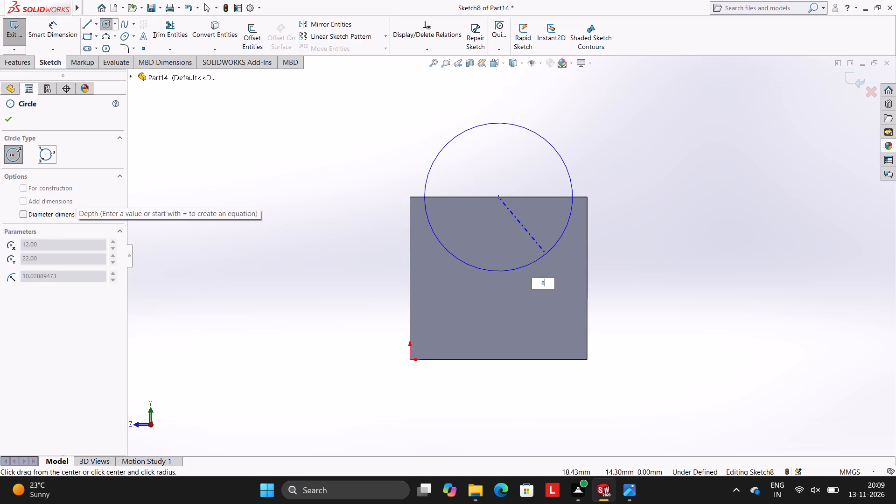
key("Return")
key("Escape")
key("Escape")
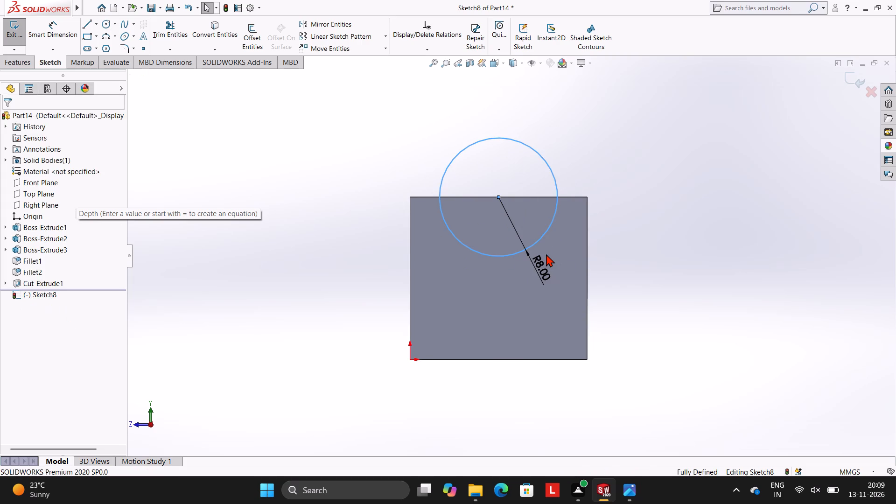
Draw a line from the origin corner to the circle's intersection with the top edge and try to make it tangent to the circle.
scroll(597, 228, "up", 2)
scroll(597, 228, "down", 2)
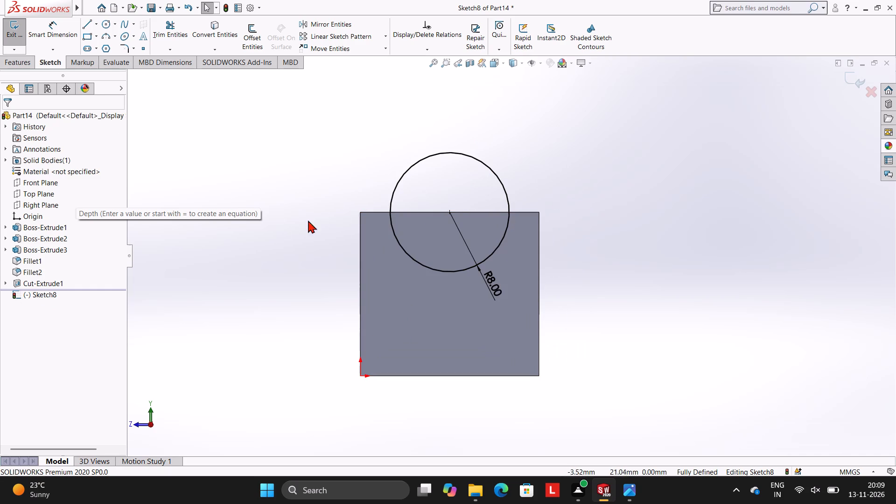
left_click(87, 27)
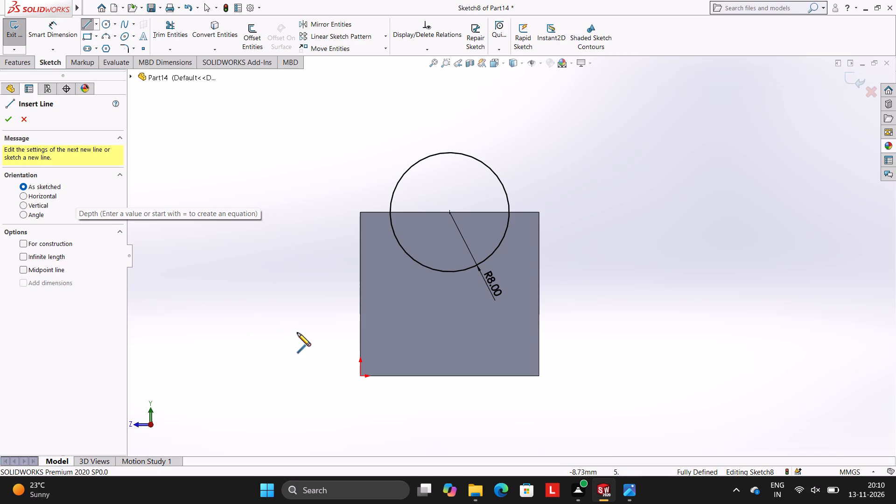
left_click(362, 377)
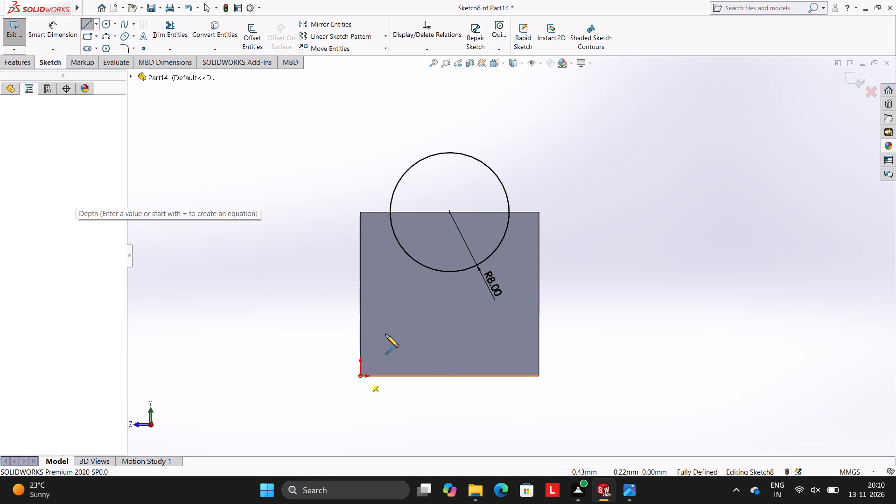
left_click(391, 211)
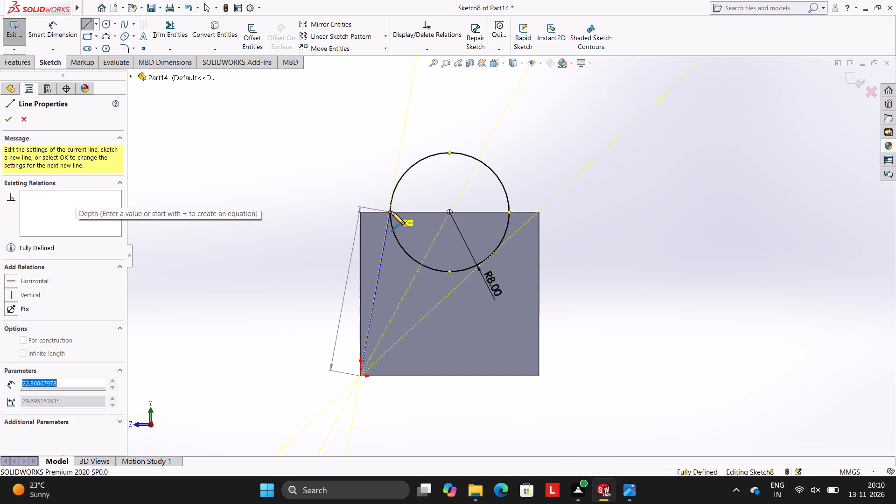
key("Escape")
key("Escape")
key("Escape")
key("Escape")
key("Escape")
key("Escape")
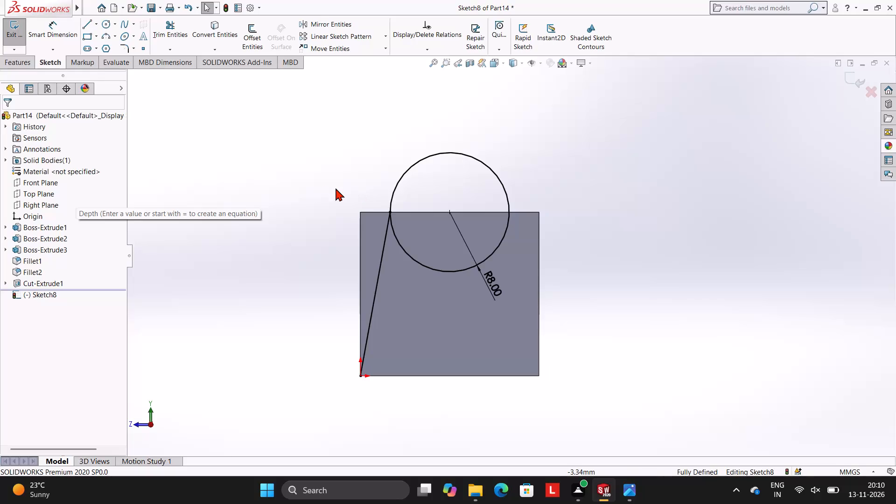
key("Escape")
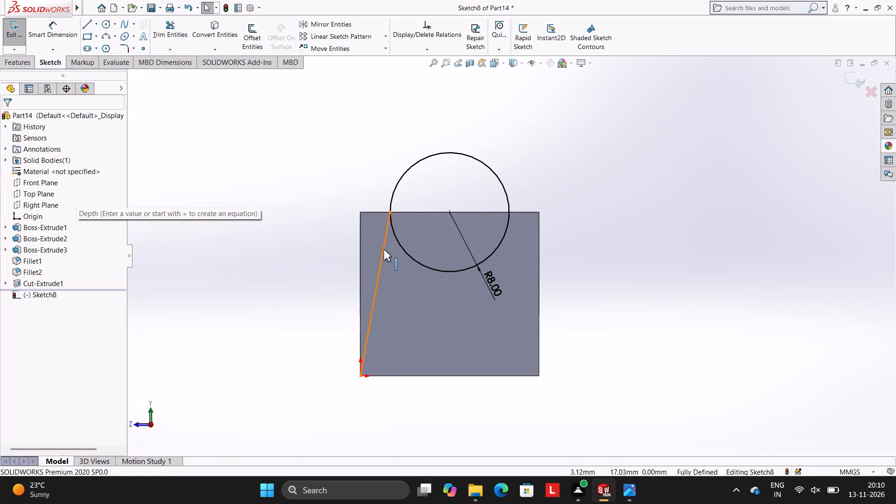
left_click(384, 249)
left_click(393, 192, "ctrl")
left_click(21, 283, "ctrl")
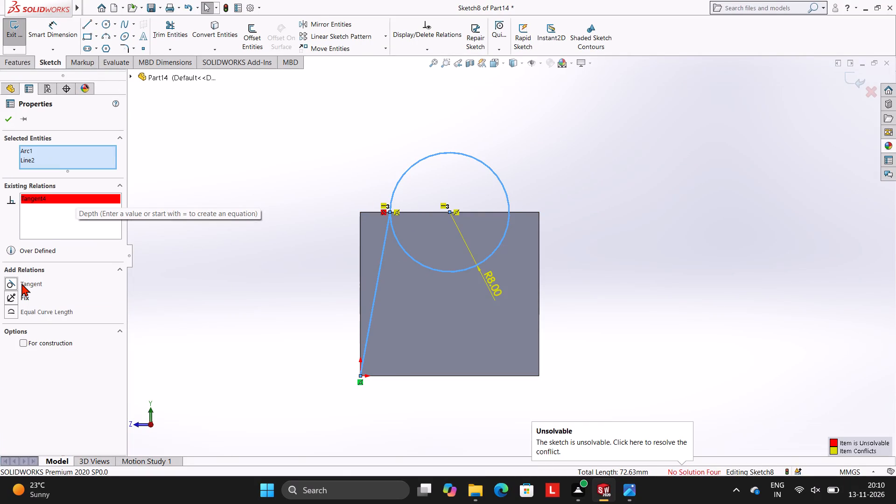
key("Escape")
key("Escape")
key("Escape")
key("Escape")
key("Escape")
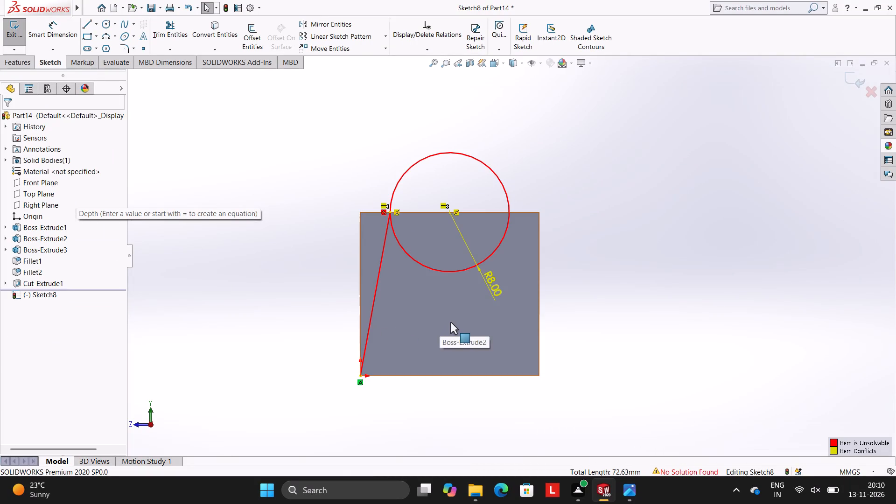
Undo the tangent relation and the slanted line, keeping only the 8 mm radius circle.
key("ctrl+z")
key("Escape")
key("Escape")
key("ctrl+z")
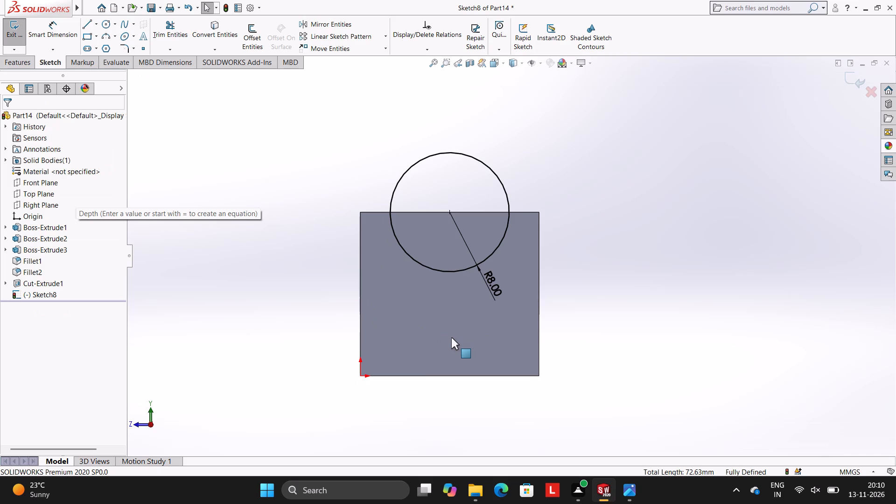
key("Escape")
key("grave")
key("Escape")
Draw a line from the origin corner to the near side of the circle, slightly above the top edge, and make it tangent to the circle.
left_click(85, 28)
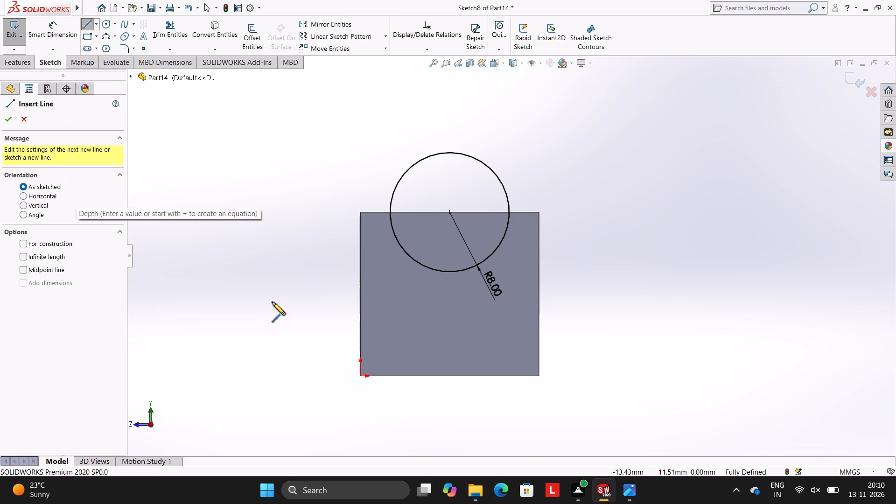
left_click(360, 376)
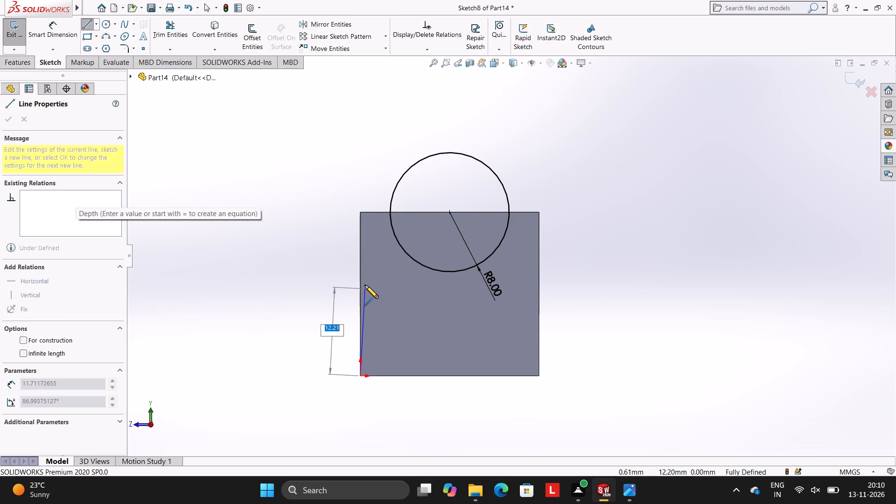
left_click(391, 194)
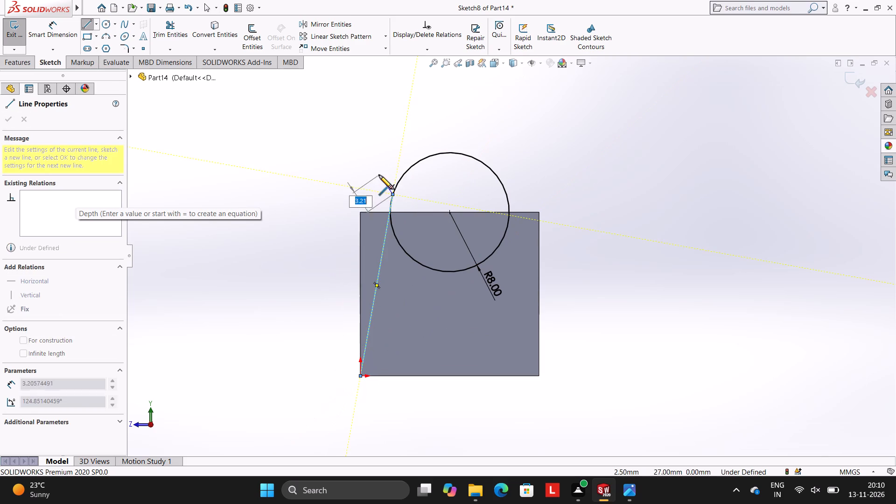
key("Escape")
key("Escape")
key("Escape")
left_click(385, 241)
left_click(402, 176, "ctrl")
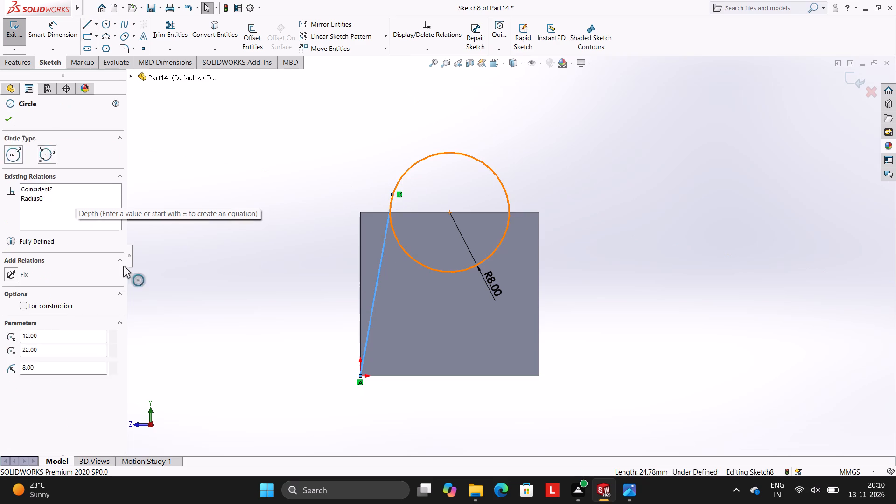
left_click(30, 283, "ctrl")
key("Escape")
key("Escape")
key("Escape")
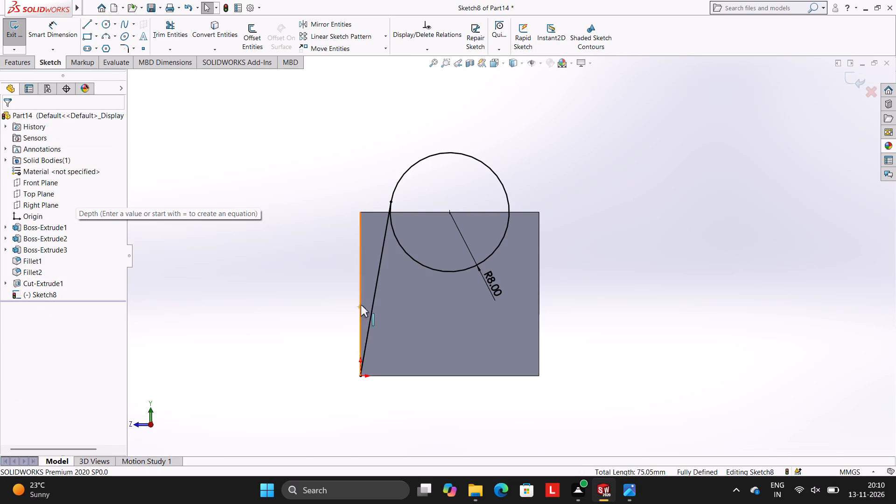
Draw a matching line from the opposite bottom corner to the other side of the circle and make it tangent to the circle.
left_click(88, 19)
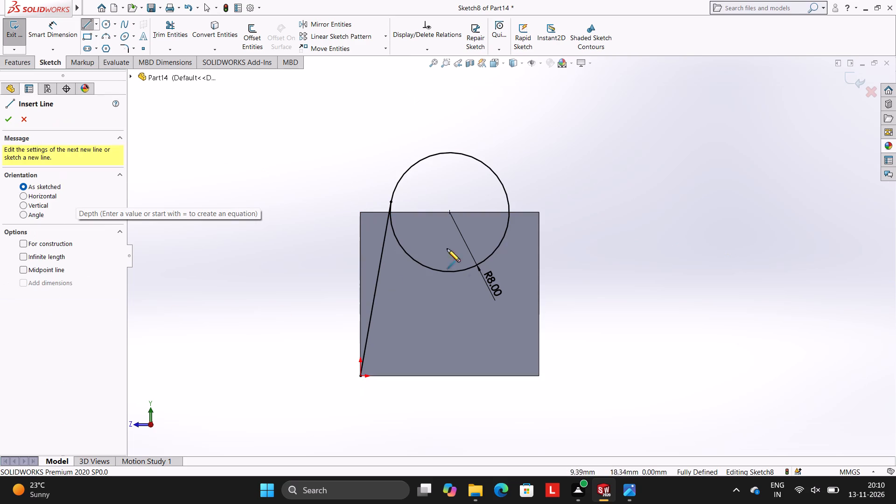
left_click(539, 376)
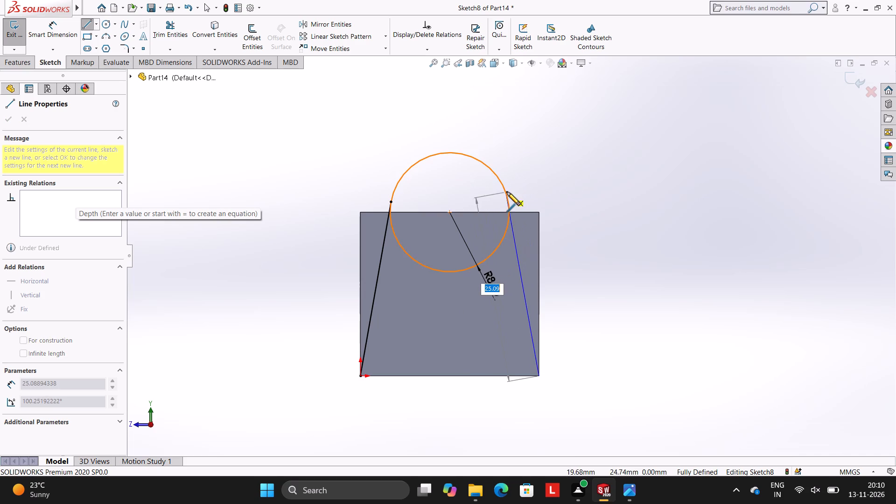
left_click(507, 196)
key("Escape")
key("Escape")
key("Escape")
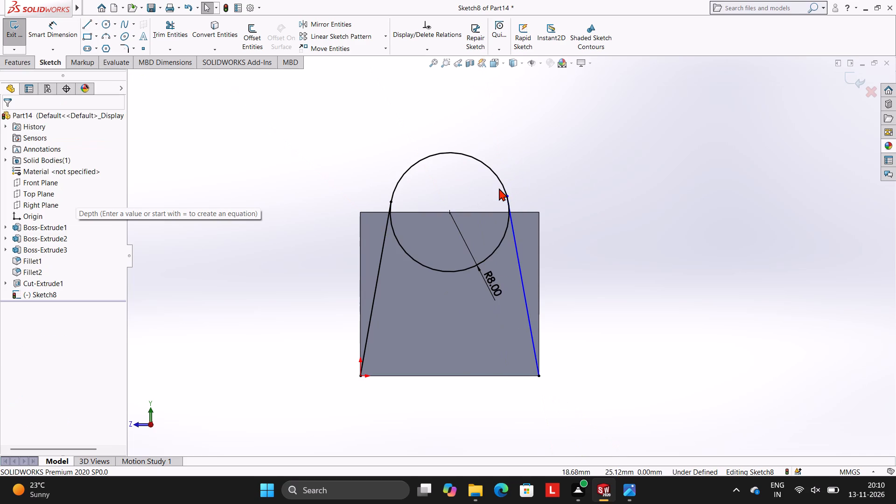
left_click(502, 182)
left_click(513, 234, "ctrl")
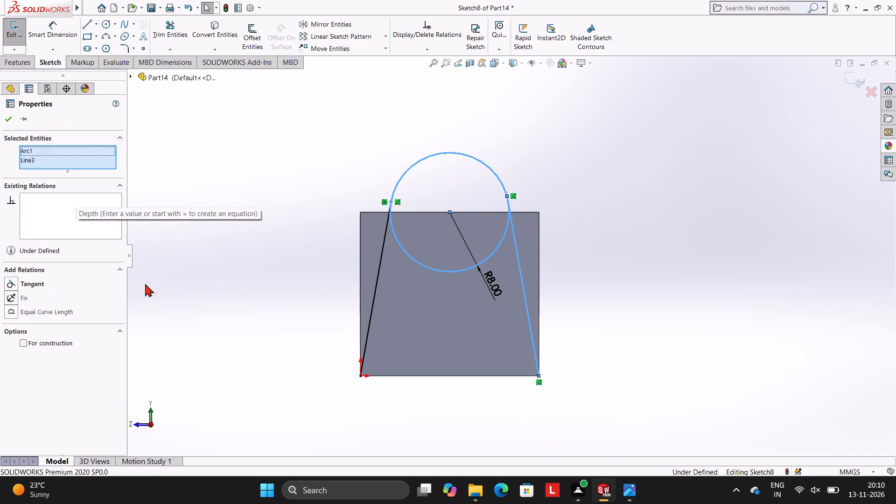
left_click(36, 285, "ctrl")
key("Escape")
key("Escape")
key("Escape")
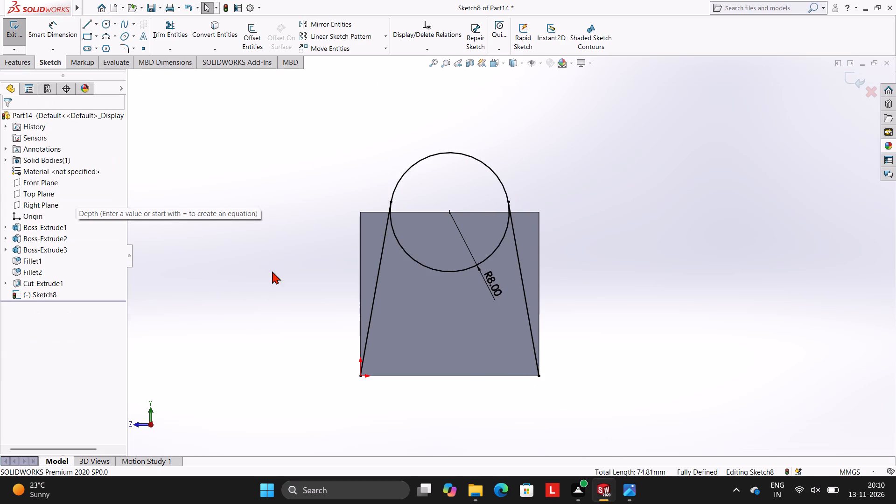
Trim away the circle's lower arc between the two tangent lines.
left_click(180, 35)
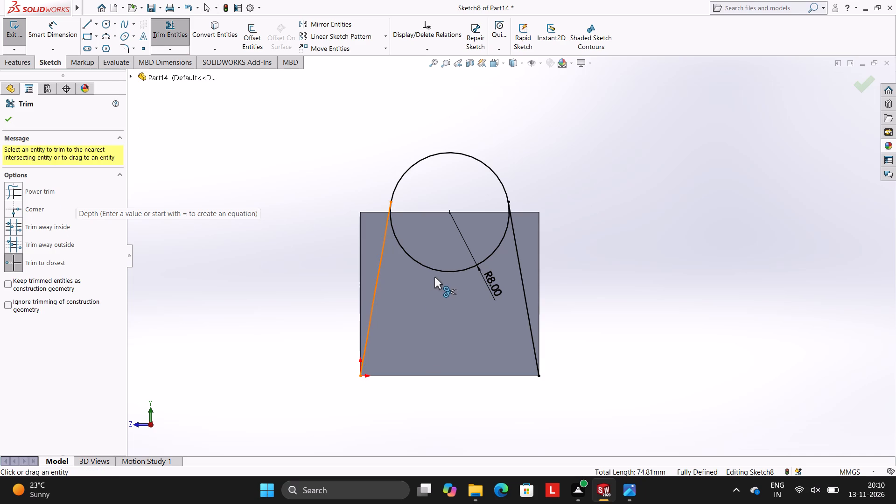
left_click(436, 268)
key("Escape")
key("Escape")
scroll(489, 249, "up", 2)
scroll(489, 249, "down", 1)
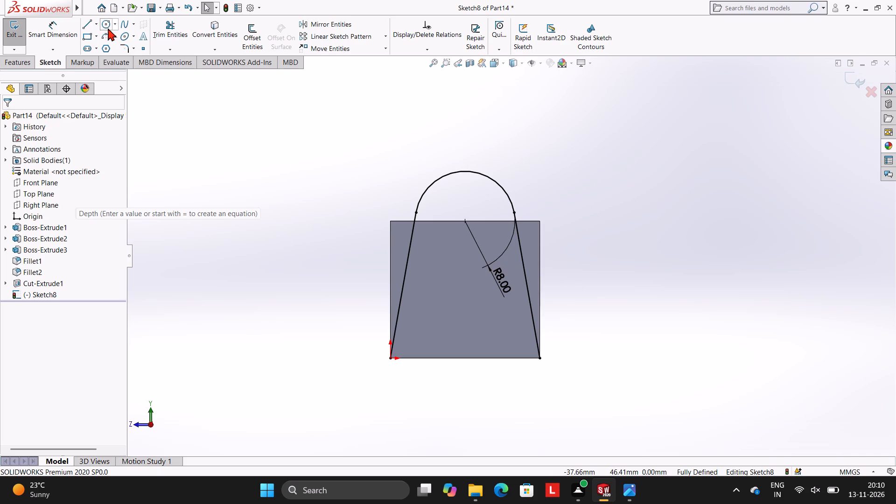
Close the profile with a 24 mm horizontal line along the bottom edge between the two lower corners.
left_click(89, 24)
left_click(392, 359)
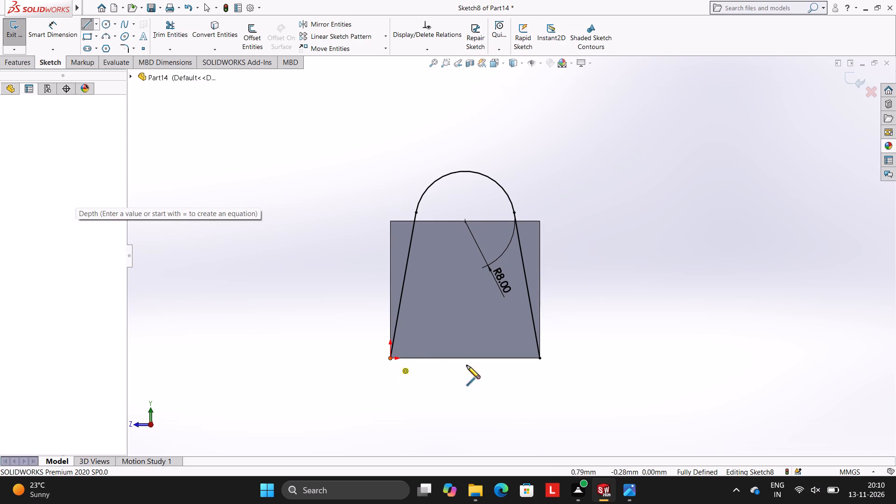
left_click(542, 360)
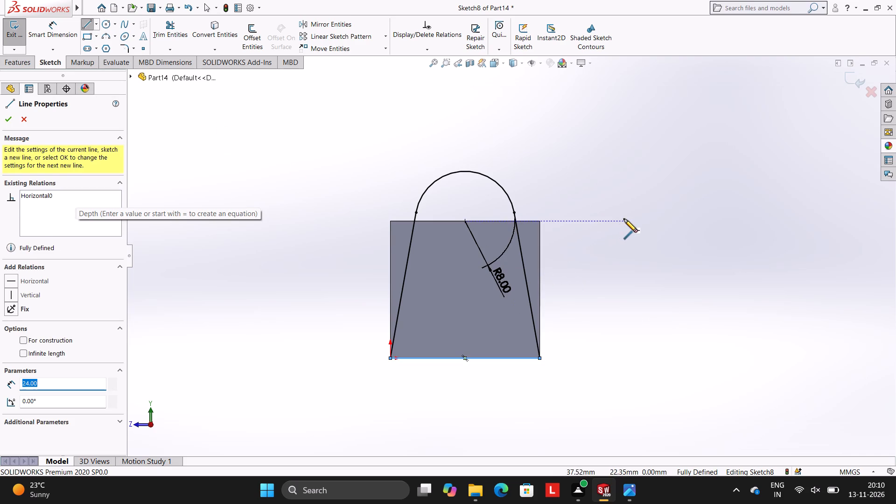
key("Escape")
key("Escape")
key("Escape")
key("Escape")
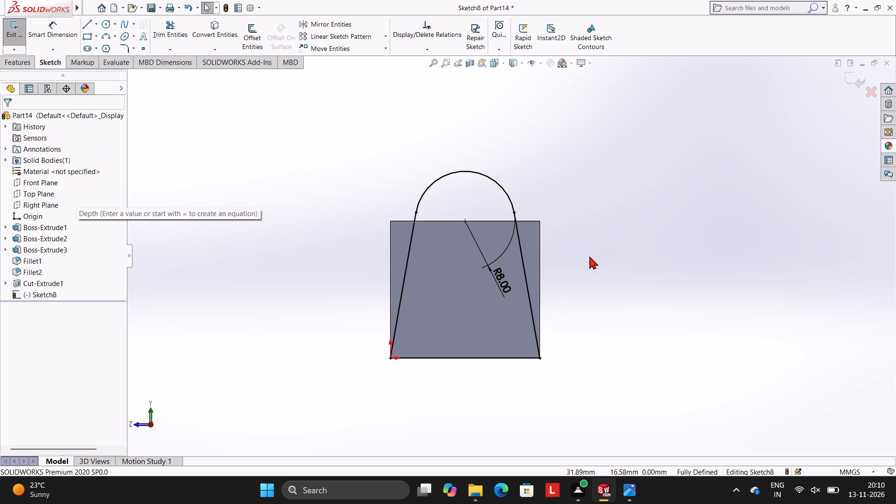
scroll(593, 268, "down", 1)
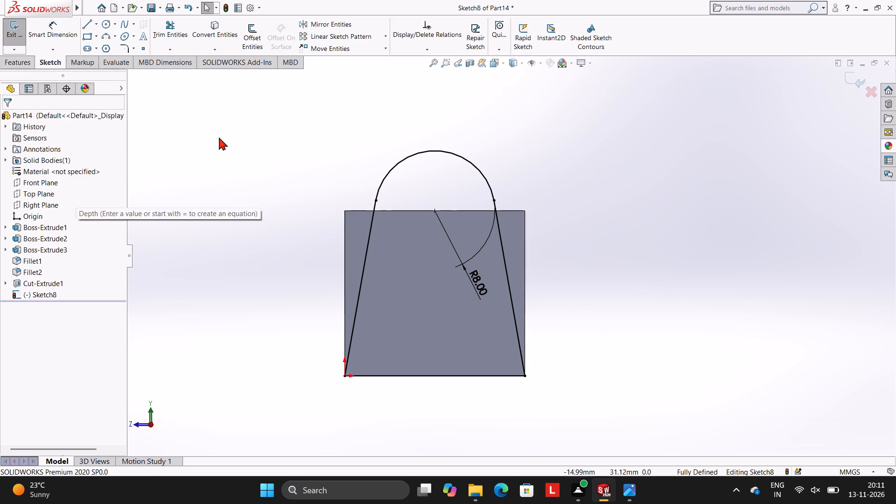
Extrude the closed round-topped profile blind 70 mm in the reversed direction through the part, with the result merged.
left_click(19, 59)
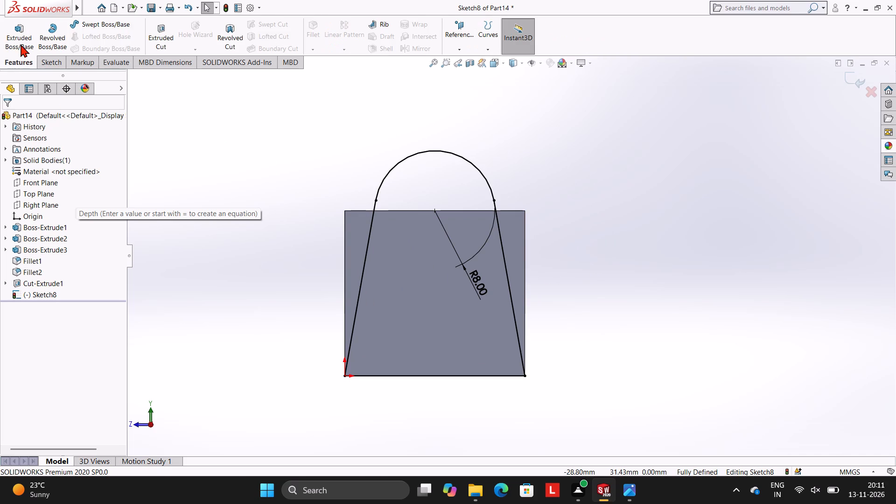
left_click(21, 44)
middle_click_drag(613, 182, 663, 196)
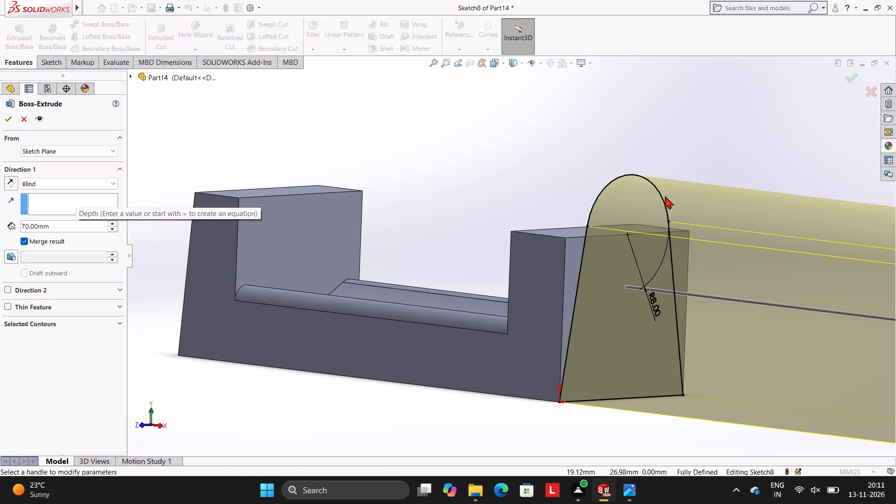
left_click(13, 180)
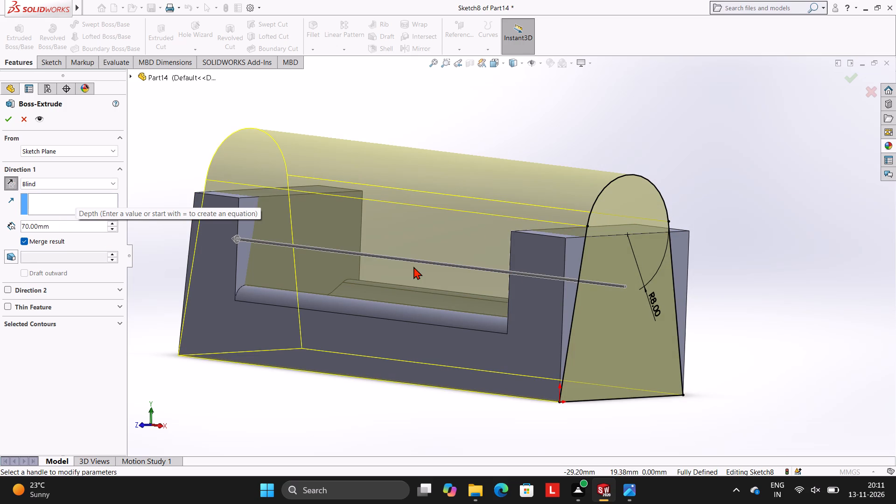
left_click(5, 119)
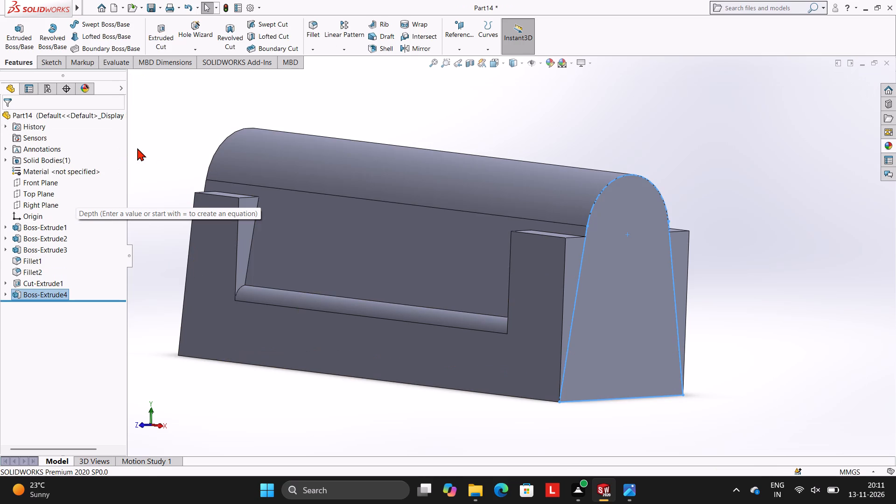
left_click(137, 148)
Examine the round-topped extrusion and the notched front side of the part from several angles.
middle_click_drag(504, 189, 481, 192)
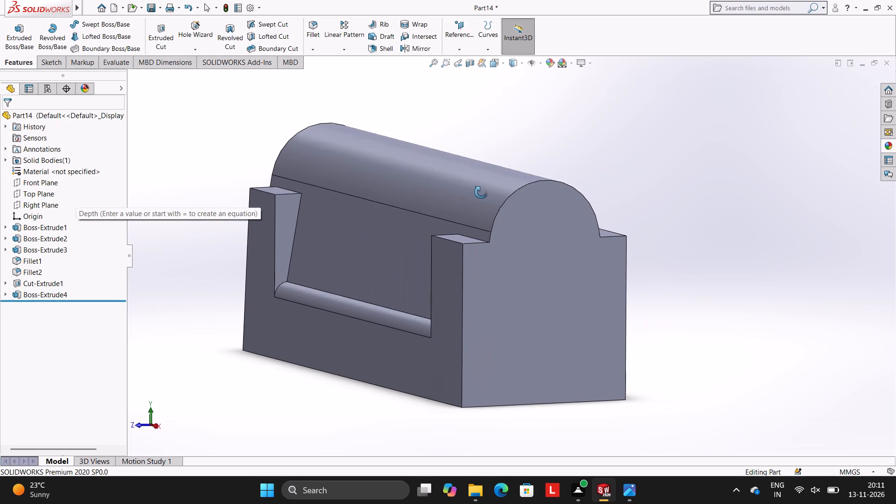
middle_click_drag(481, 192, 490, 194)
middle_click_drag(569, 170, 625, 173)
scroll(628, 183, "up", 1)
middle_click_drag(644, 183, 657, 181)
scroll(581, 194, "down", 2)
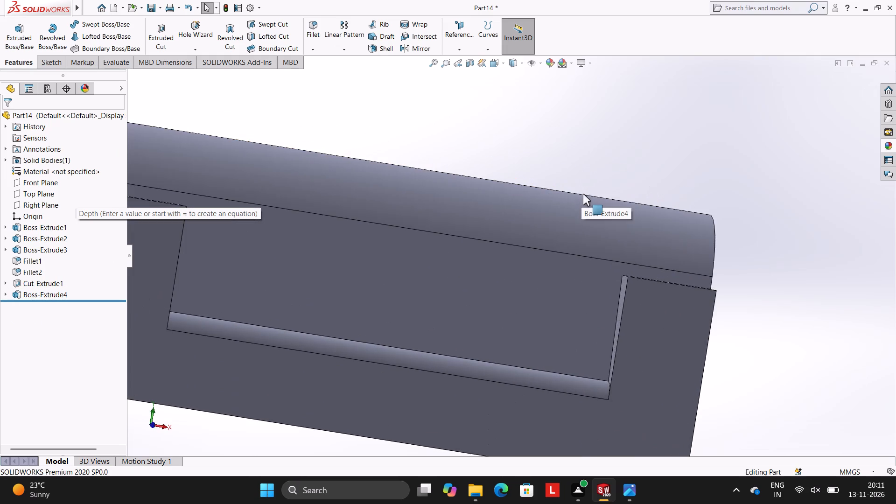
scroll(601, 178, "up", 2)
middle_click_drag(623, 169, 609, 167)
scroll(609, 167, "up", 2)
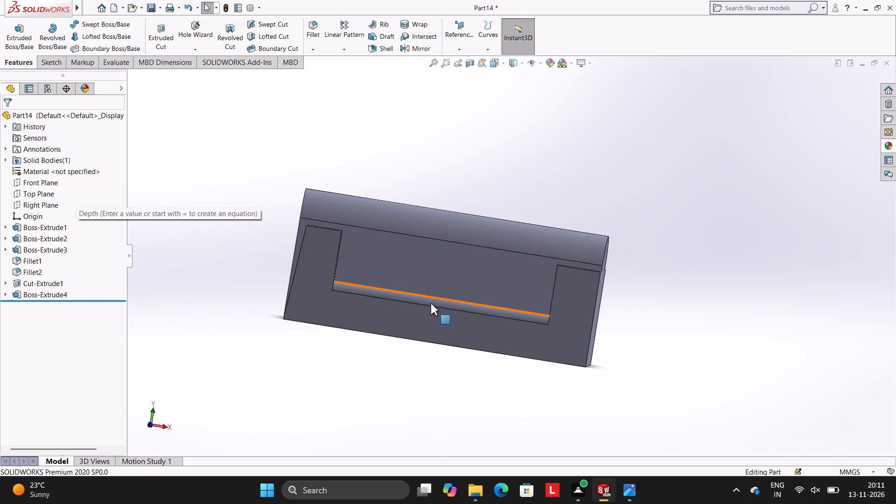
Sketch on the front face a 50 mm horizontal line along the upper edge of the rounded strip, between the two posts.
left_click(427, 315)
left_click(471, 290)
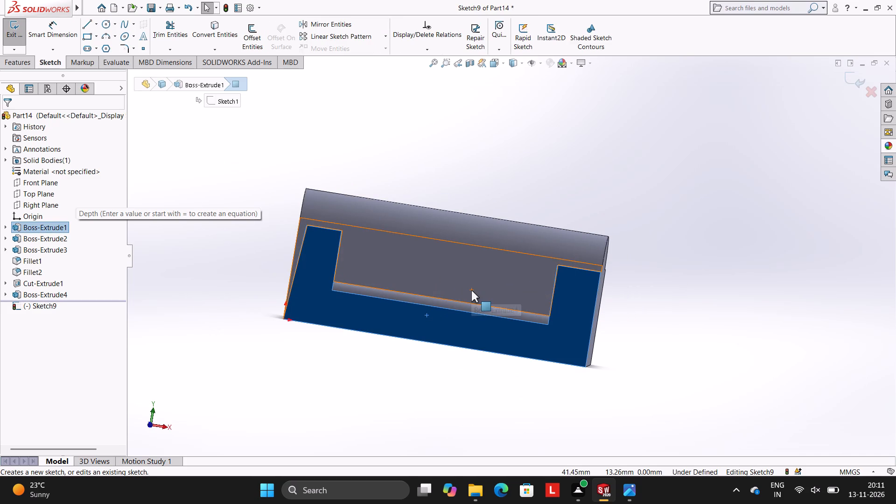
key("ctrl+8")
key("Escape")
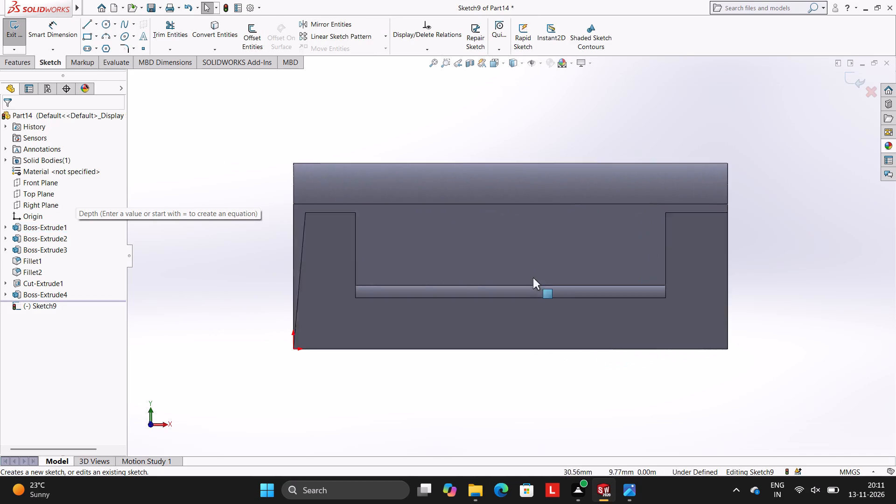
scroll(568, 262, "up", 4)
scroll(541, 244, "down", 3)
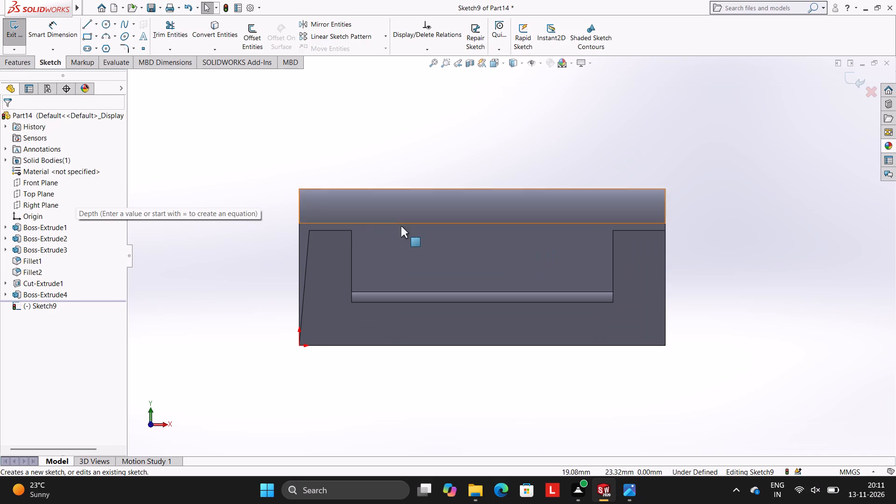
scroll(401, 232, "down", 1)
left_click(87, 30)
scroll(313, 295, "down", 2)
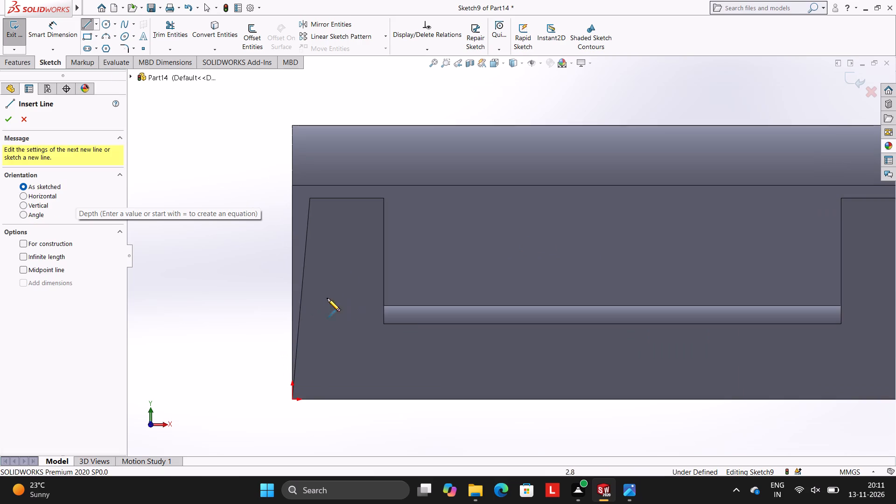
left_click(384, 305)
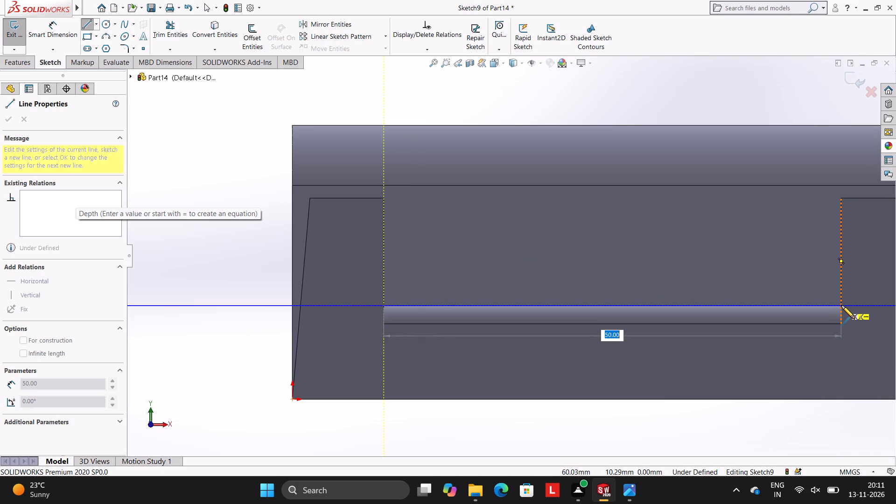
scroll(841, 305, "down", 3)
scroll(780, 319, "down", 3)
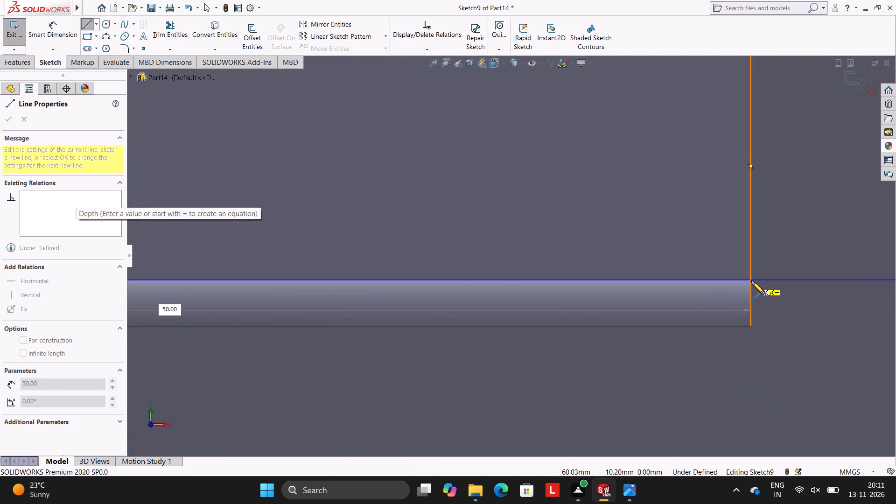
left_click(750, 280)
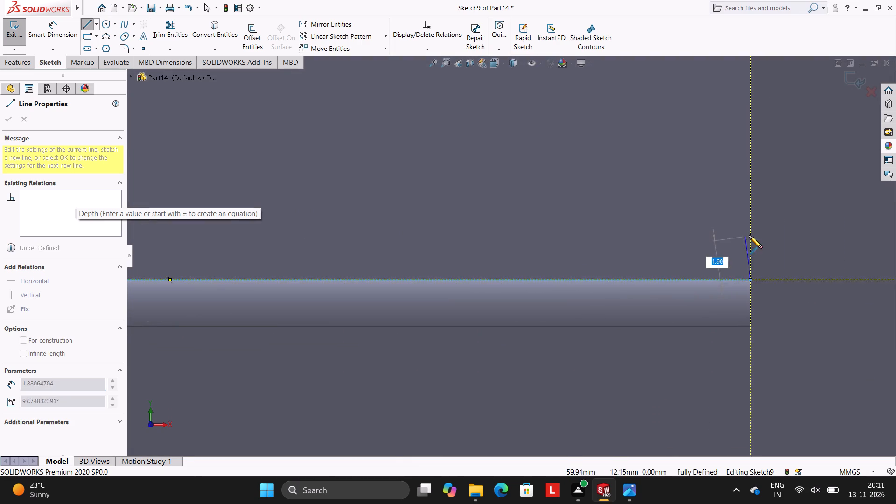
Close the 50 mm line into a rectangle about 20.55 mm high that extends just above the part's rounded top.
scroll(749, 235, "up", 6)
scroll(622, 222, "up", 4)
scroll(585, 186, "down", 3)
scroll(458, 196, "up", 3)
scroll(468, 180, "down", 4)
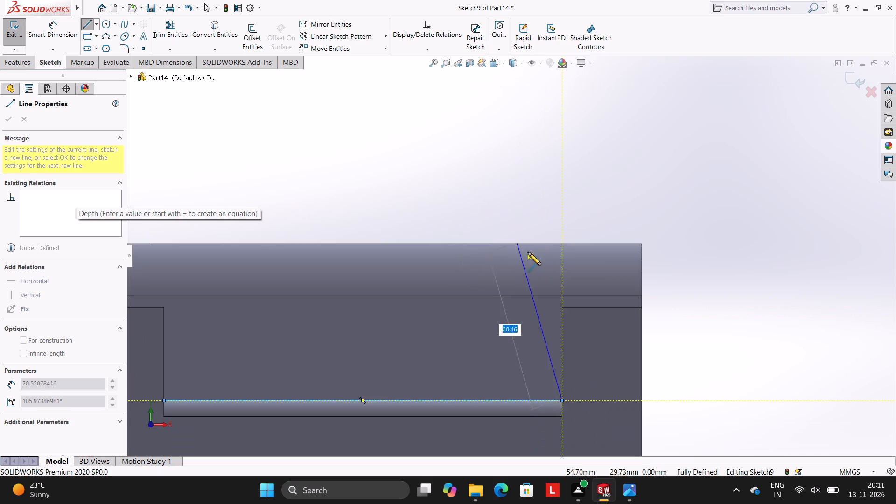
scroll(528, 252, "down", 2)
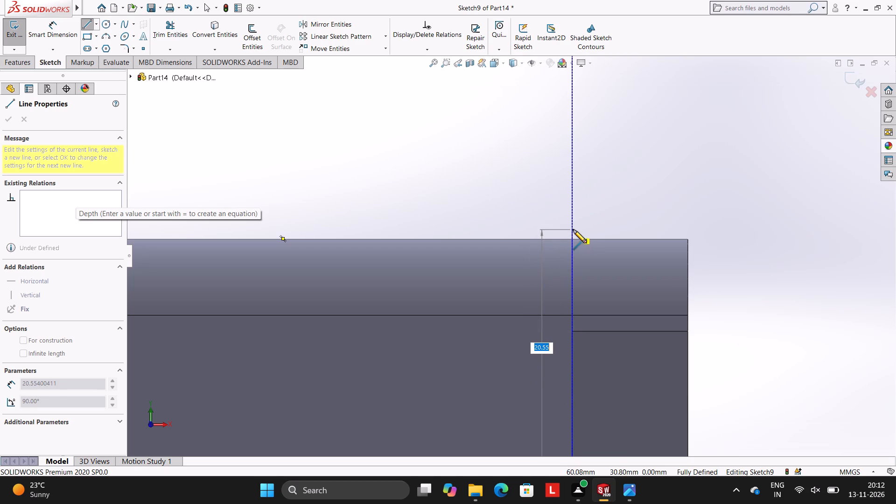
left_click(573, 230)
scroll(495, 229, "up", 4)
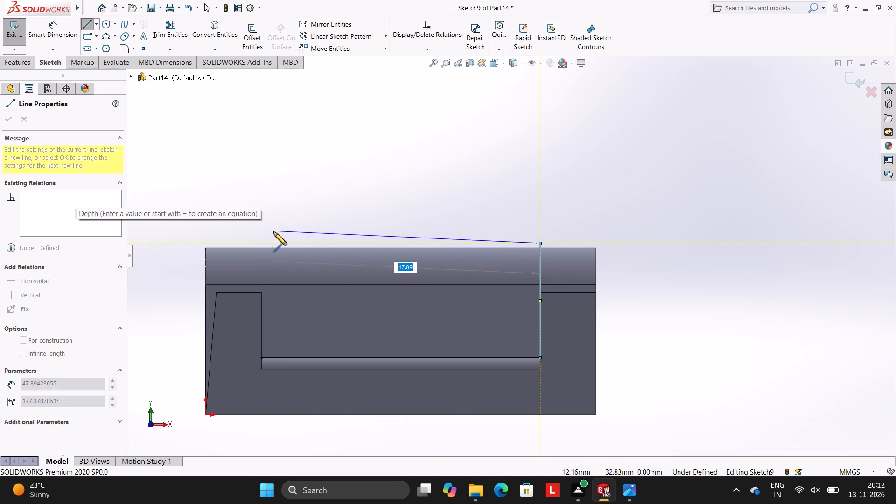
left_click(260, 245)
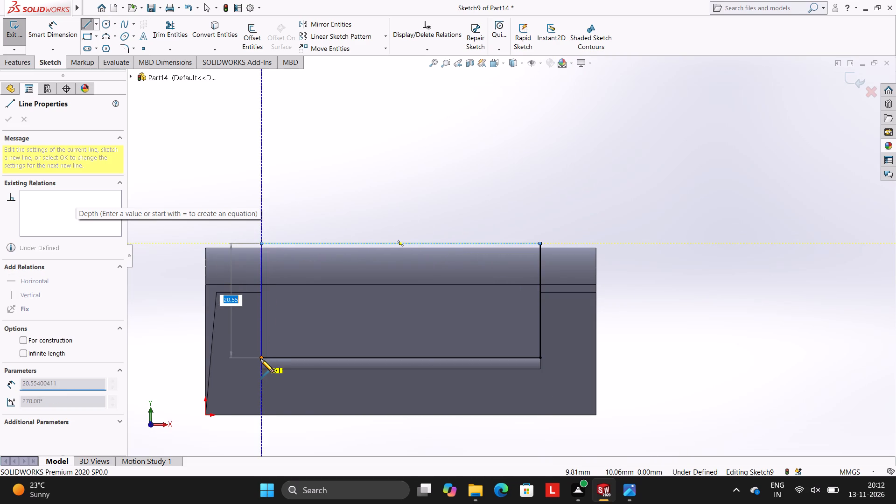
left_click(260, 359)
key("Escape")
key("Escape")
key("Escape")
key("Escape")
key("Escape")
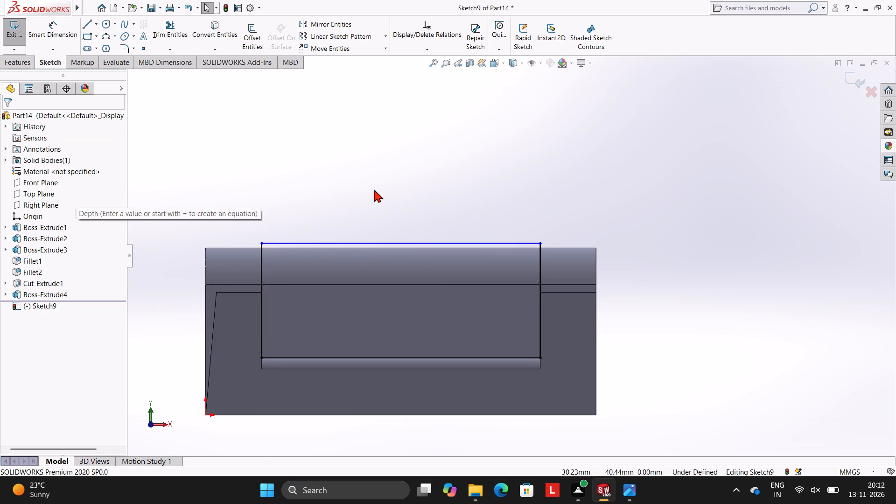
key("Escape")
key("Escape")
key("Escape")
key("Escape")
key("Escape")
key("Escape")
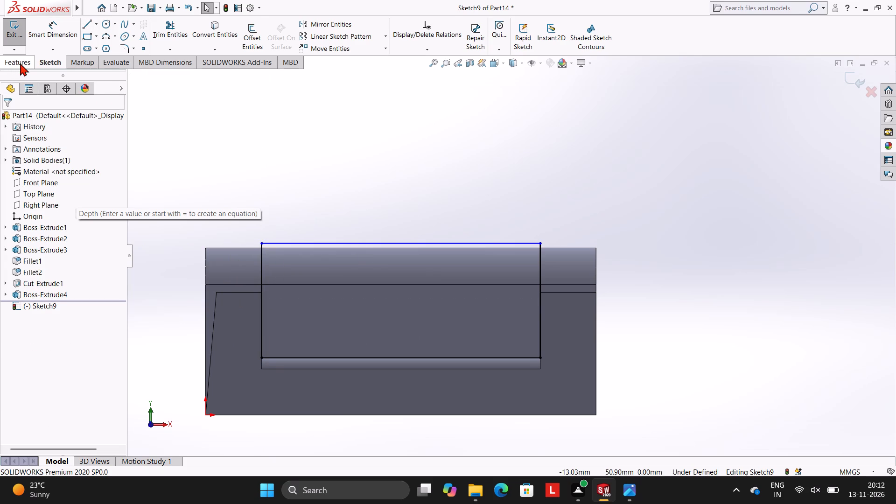
Cut-extrude the rectangle blind 70 mm through the part to clear the space between the two end posts.
left_click(20, 63)
left_click(158, 35)
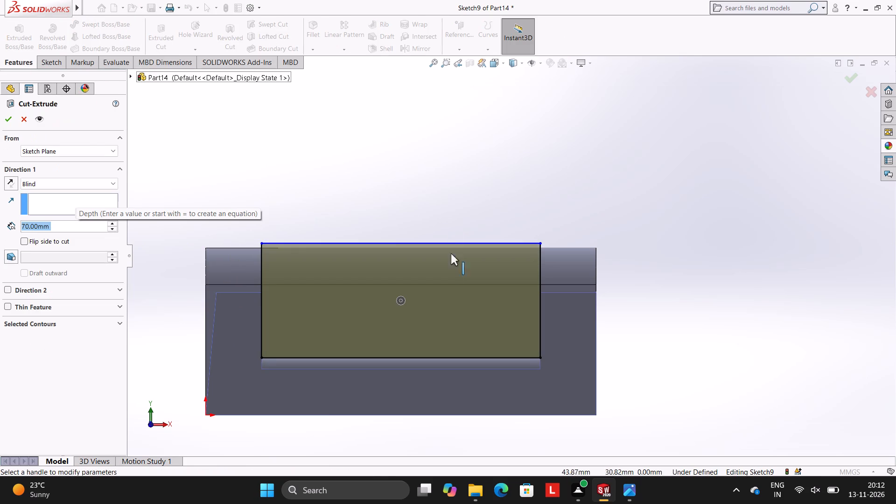
scroll(462, 174, "up", 3)
left_click(3, 120)
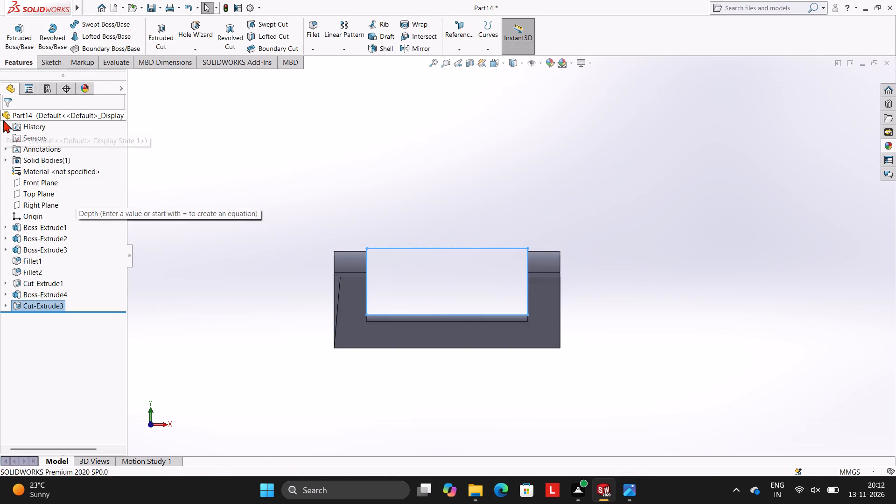
left_click(295, 149)
Inspect the two round-topped end posts and the cleared middle from several angles.
middle_click_drag(609, 203, 567, 190)
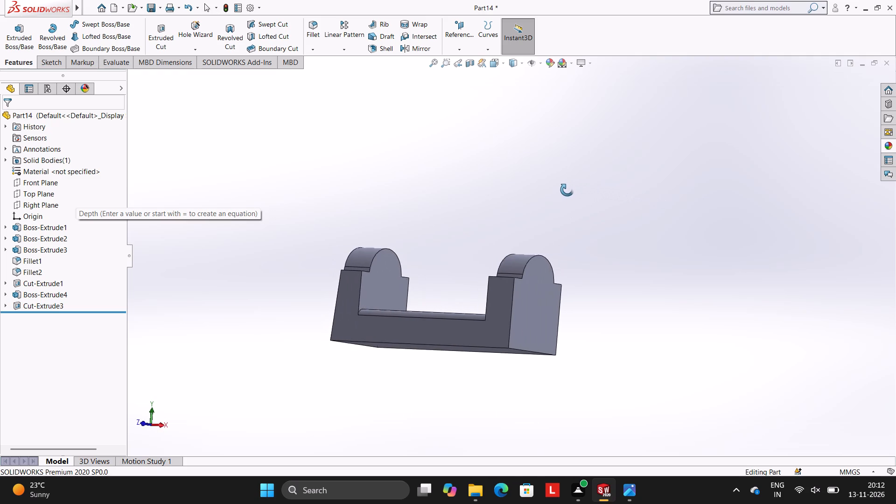
middle_click_drag(567, 190, 621, 264)
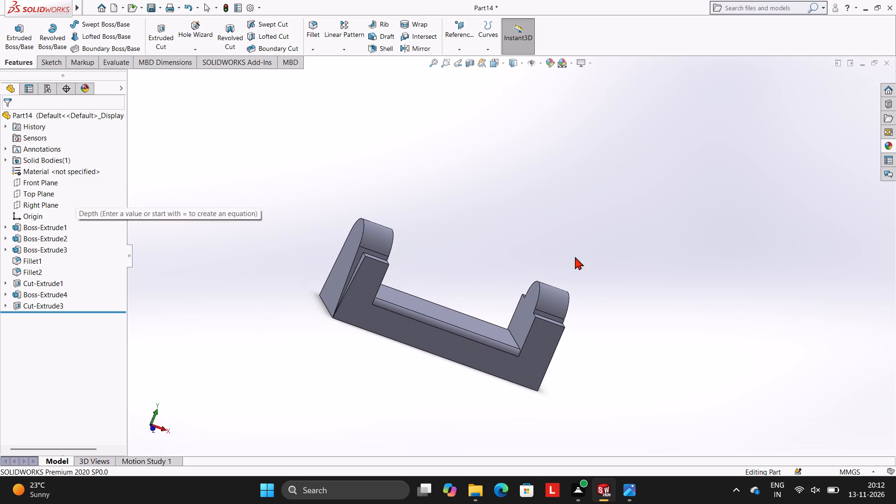
middle_click_drag(582, 243, 576, 224)
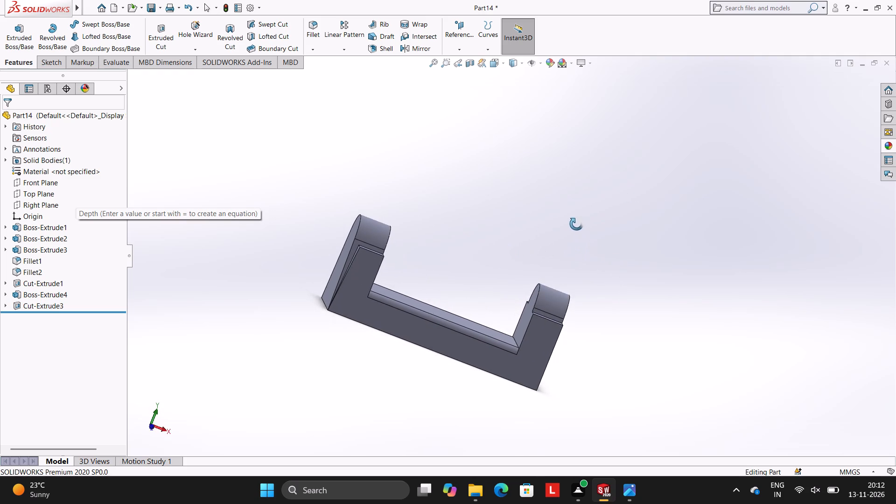
middle_click_drag(576, 224, 575, 214)
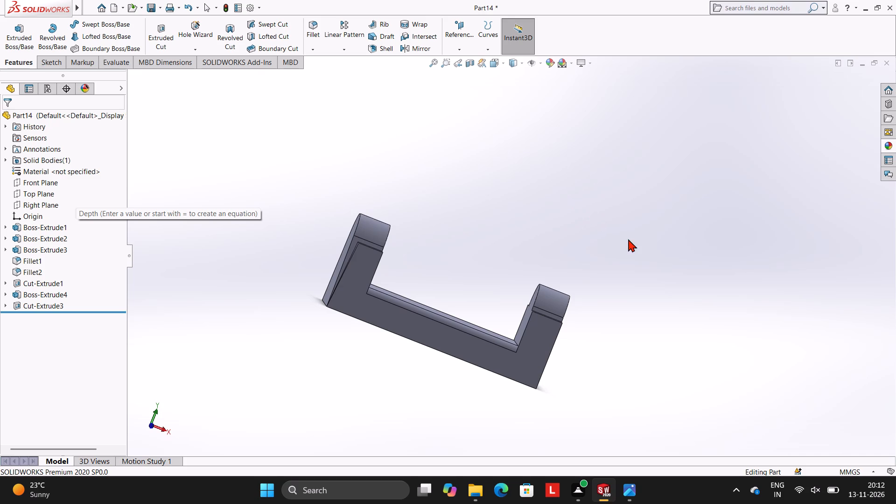
middle_click_drag(645, 238, 649, 230)
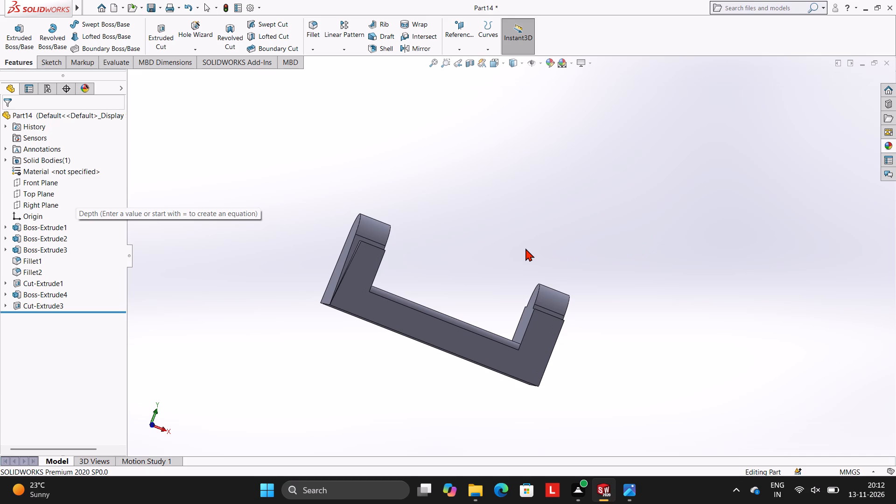
middle_click_drag(543, 265, 516, 287)
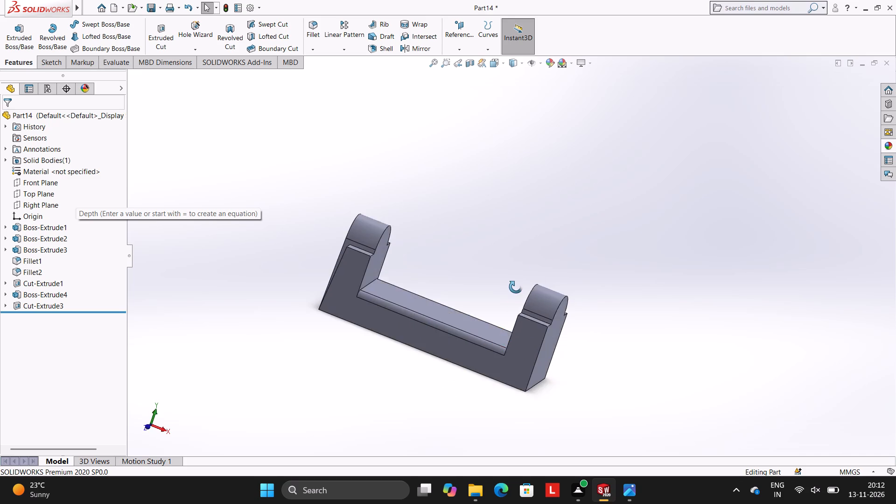
middle_click_drag(516, 287, 488, 279)
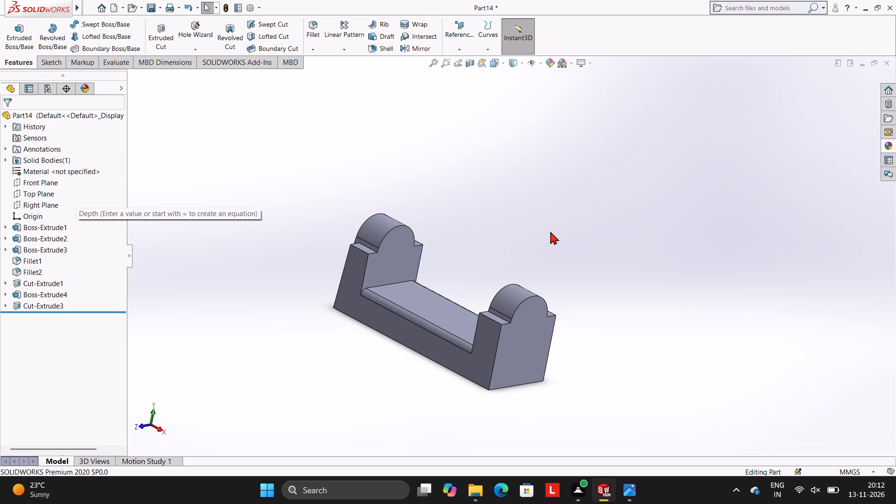
Start a sketch on the part's flat outer end face, viewed face-on.
left_click(523, 341)
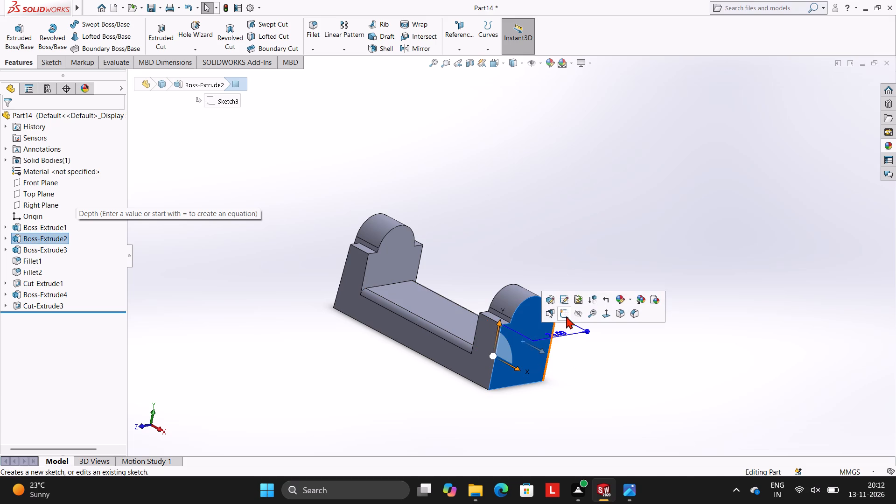
left_click(567, 315)
key("ctrl+8")
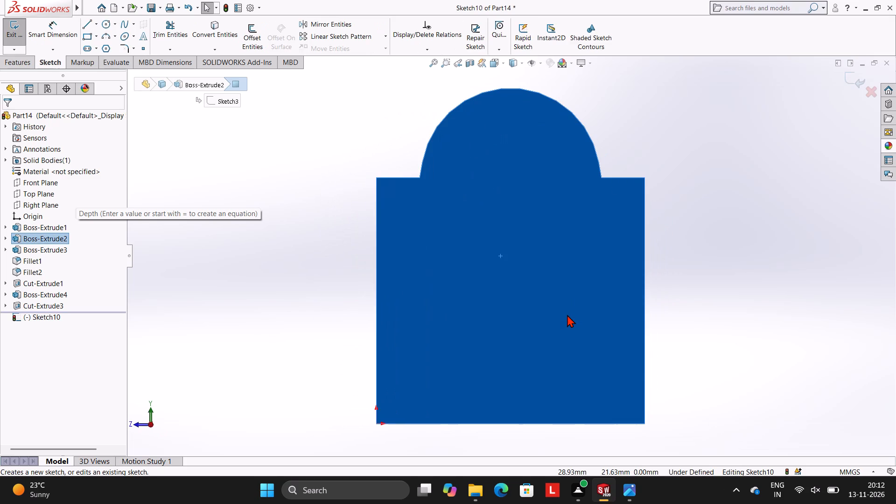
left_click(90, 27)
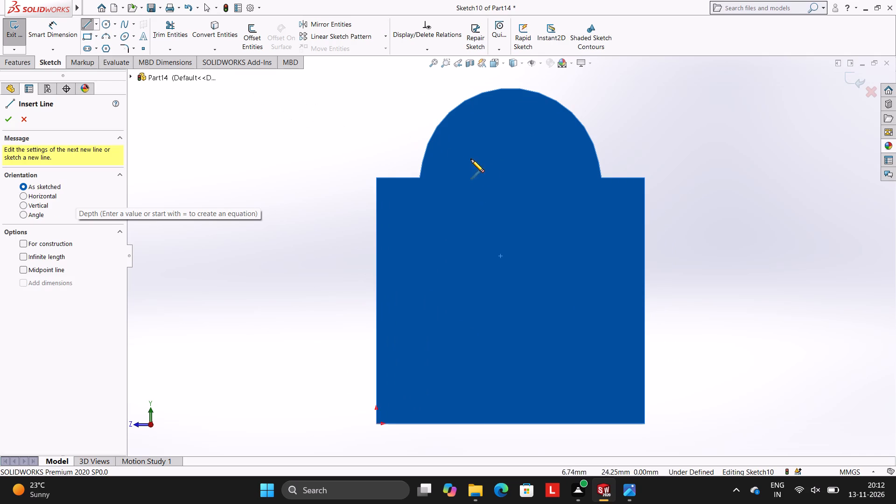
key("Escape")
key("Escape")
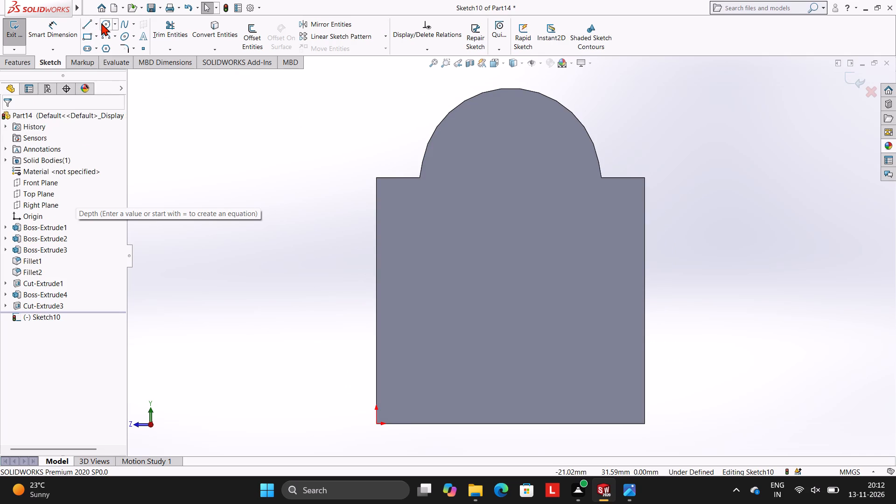
Sketch a circle of radius 15 mm centred on the arc centre of the post's rounded top.
left_click(101, 23)
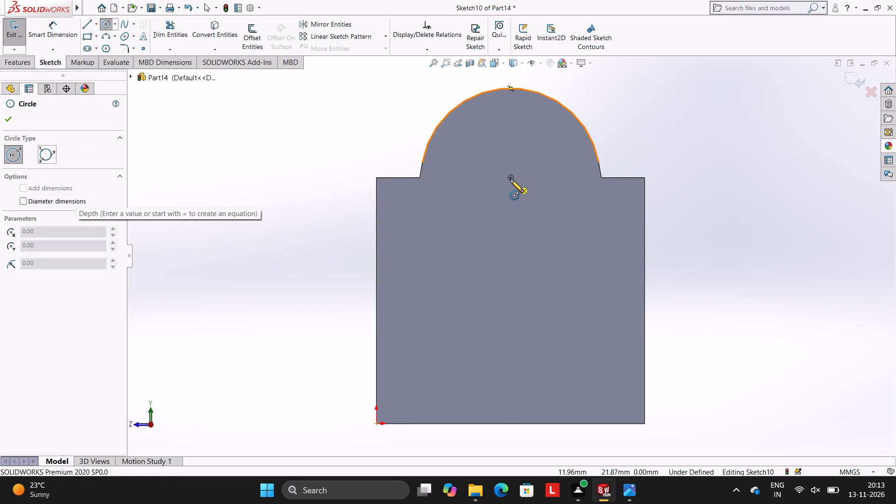
left_click(510, 177)
type("15")
key("Return")
key("Escape")
key("Escape")
key("Escape")
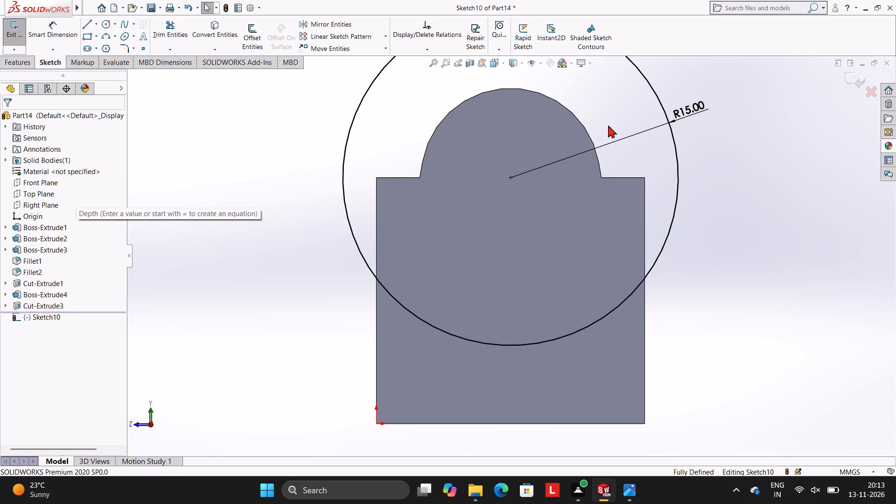
Draw a vertical line from the origin corner up along the end face's side edge, ending inside the circle.
scroll(692, 267, "up", 3)
scroll(567, 237, "up", 1)
scroll(567, 237, "down", 2)
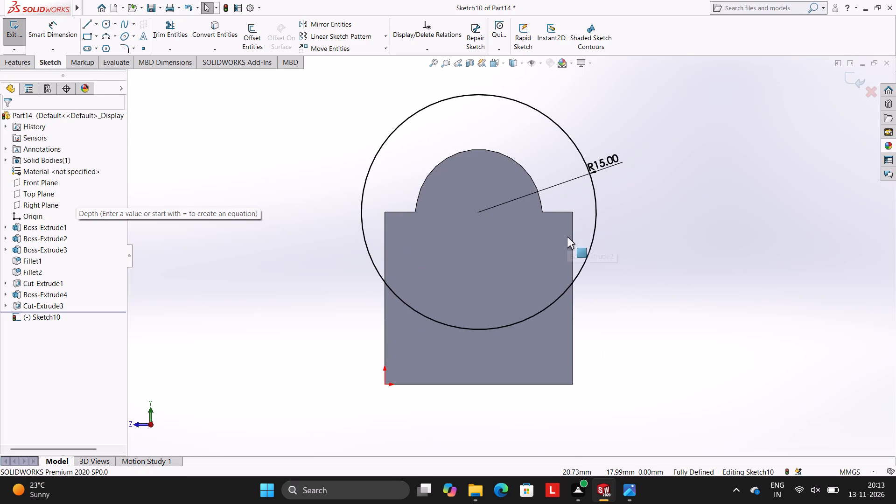
left_click(87, 24)
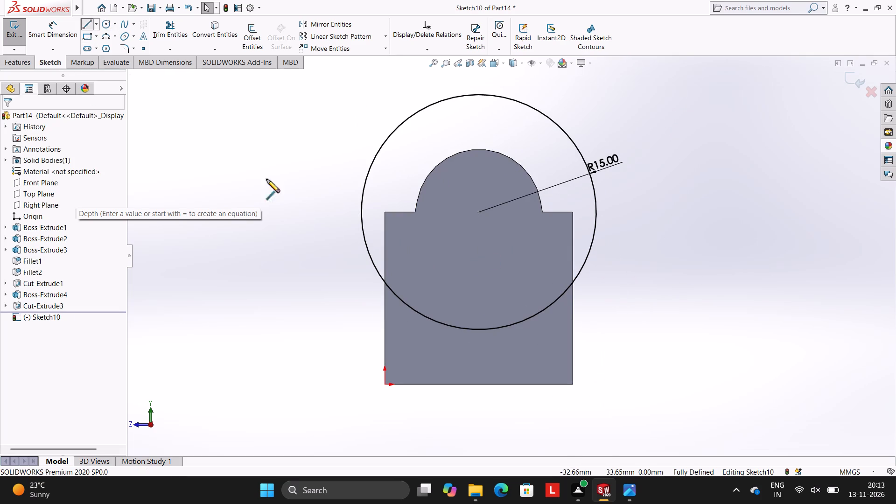
left_click(385, 384)
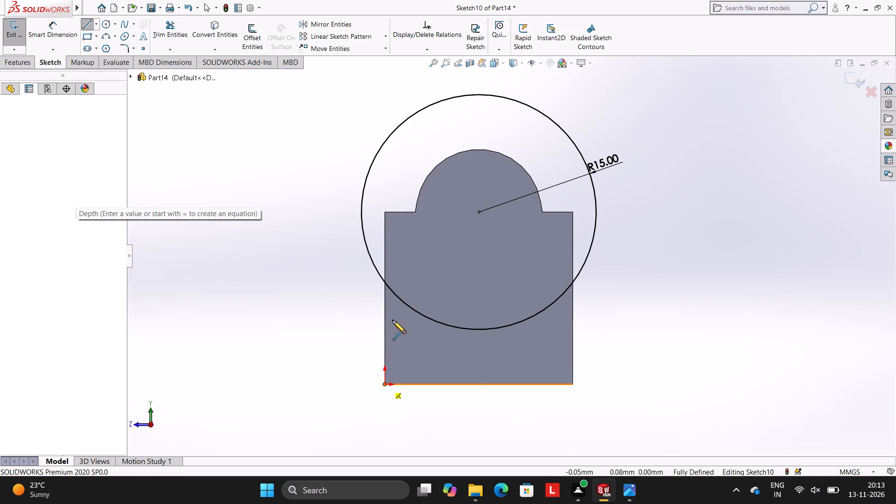
left_click(385, 238)
key("Escape")
key("Escape")
key("Escape")
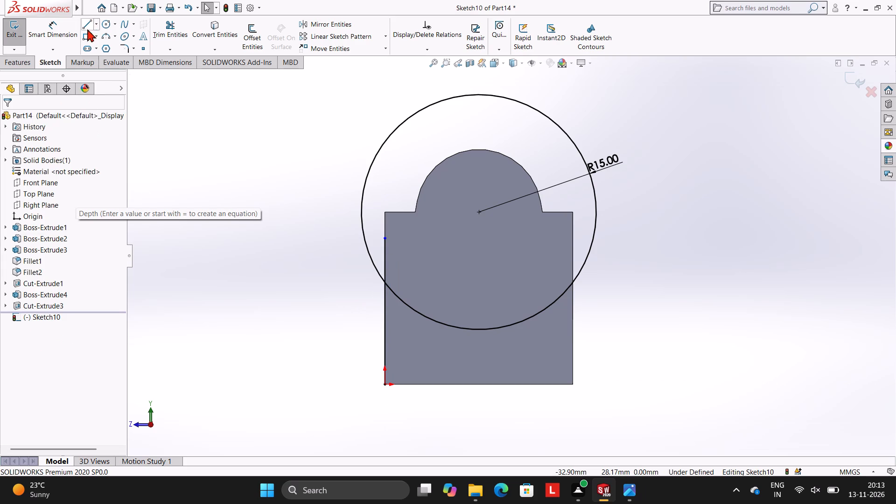
Draw a vertical line up the end face's other side edge into the circle, and a base line joining the verticals' lower ends.
left_click(91, 19)
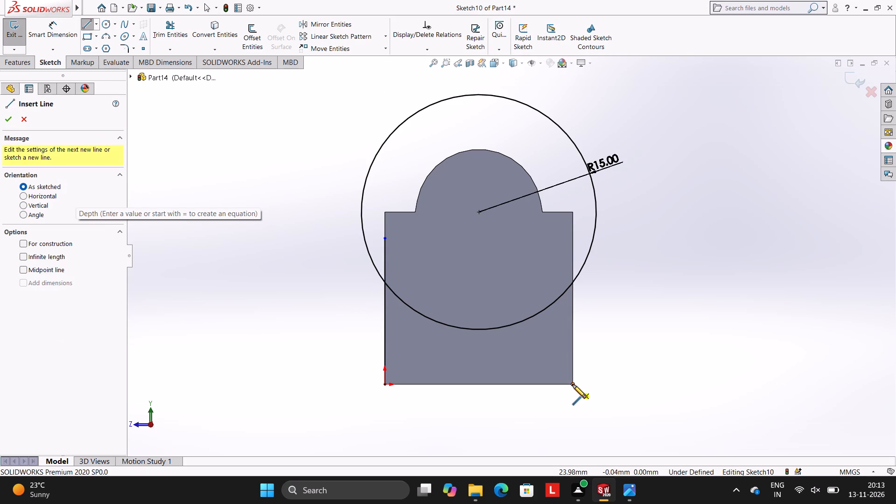
left_click(573, 385)
left_click(573, 238)
key("Escape")
key("Escape")
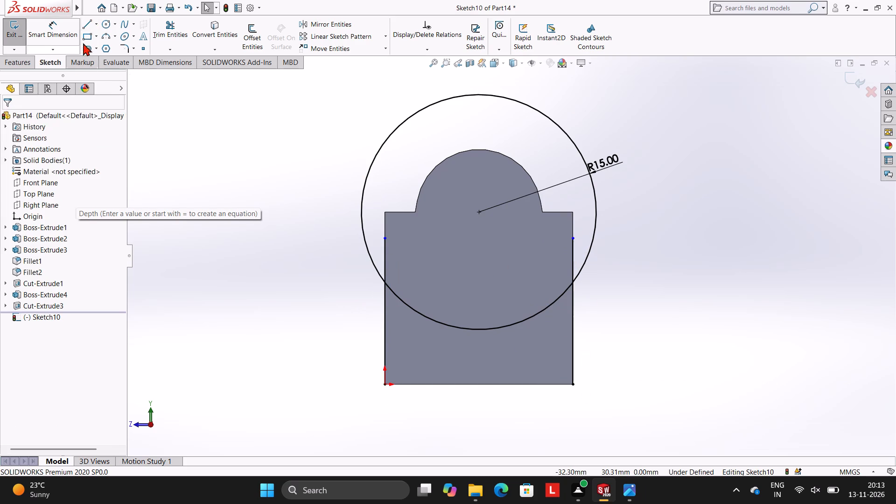
left_click(86, 25)
left_click(384, 385)
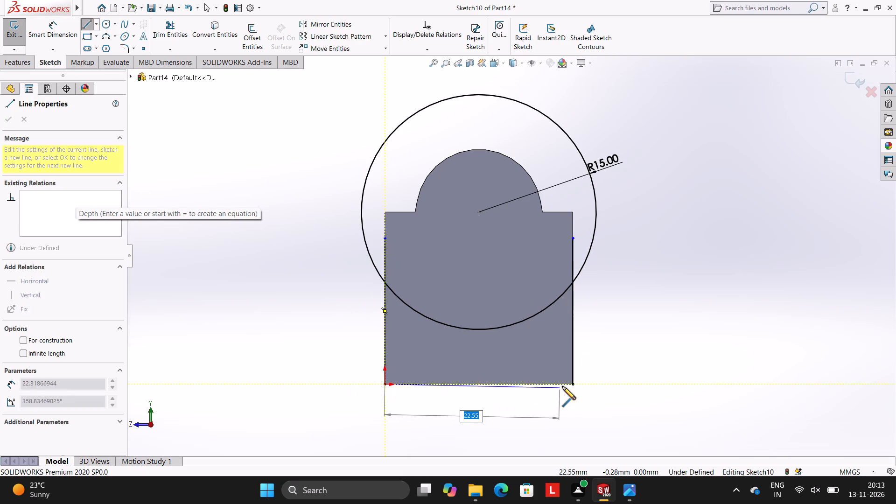
left_click(575, 386)
key("Escape")
key("Escape")
key("Escape")
Trim the circle's upper portion and both vertical lines' upper ends, leaving a closed profile under the concave arc.
left_click(173, 28)
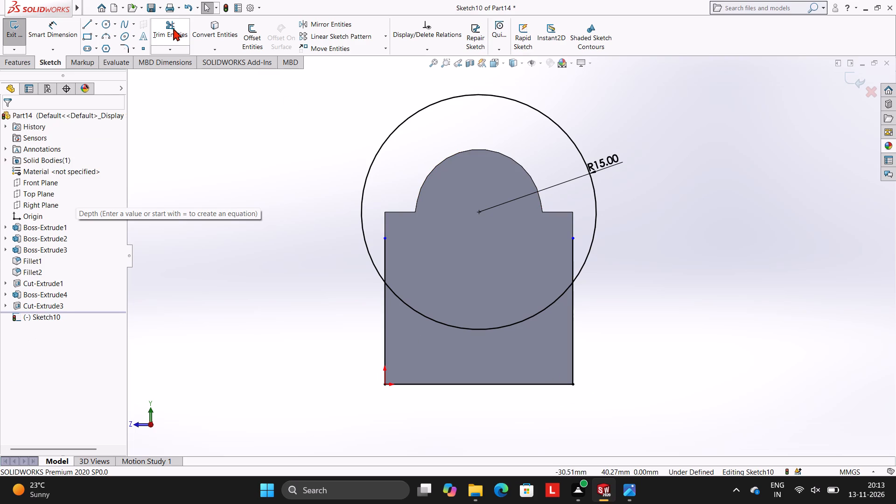
left_click(381, 150)
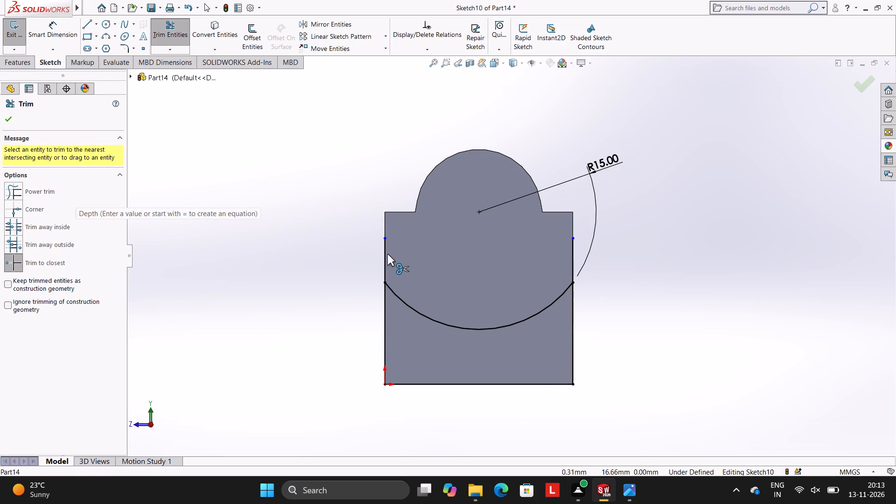
left_click(387, 254)
left_click(574, 257)
key("Escape")
key("Escape")
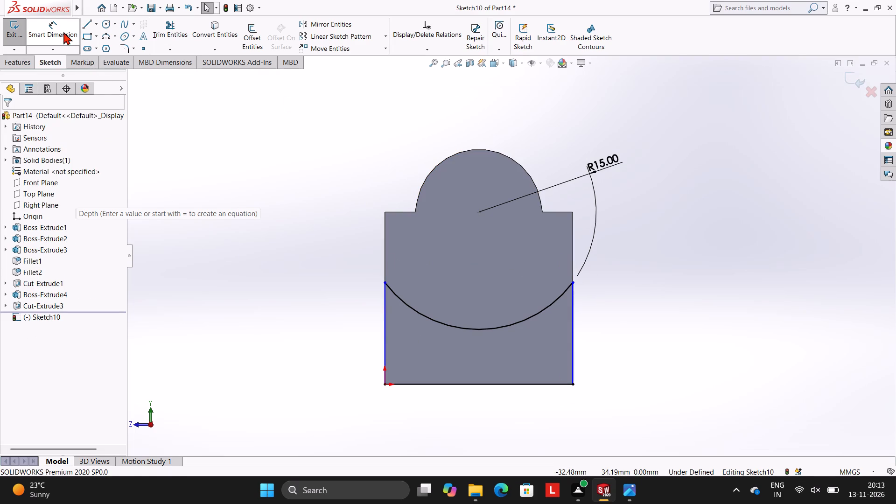
Dimension both vertical side lines of the profile at 13 mm.
left_click(63, 32)
left_click(385, 318)
left_click(331, 301)
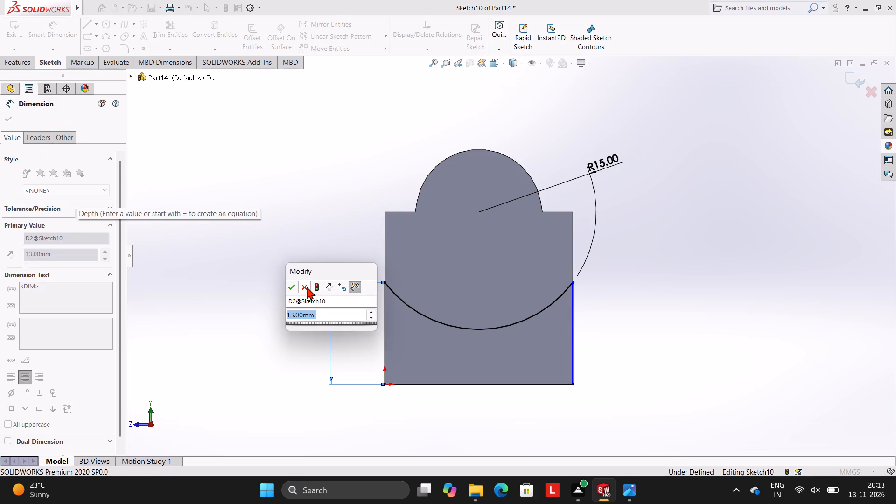
left_click(295, 287)
left_click(304, 231)
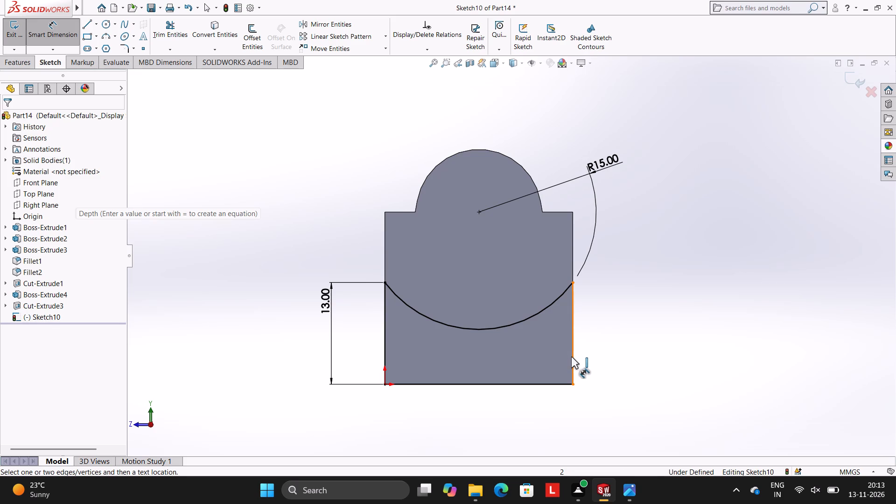
left_click(571, 357)
left_click(642, 333)
left_click(603, 319)
left_click(640, 260)
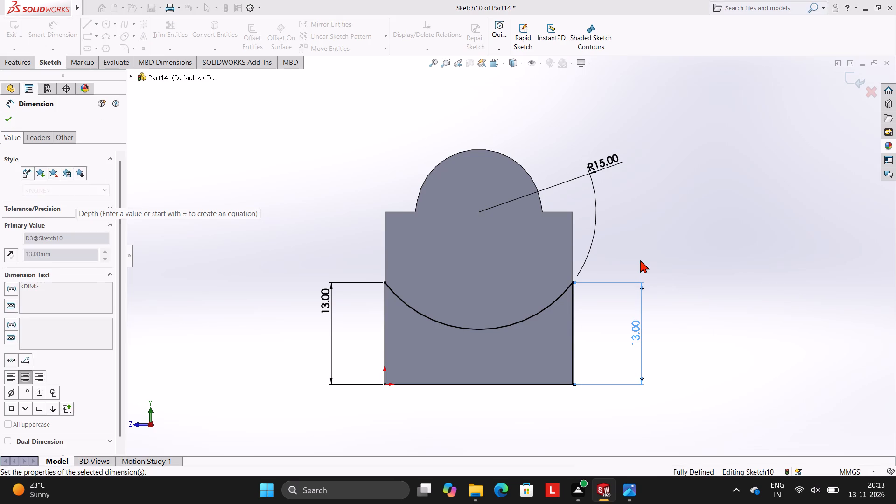
key("Escape")
key("Escape")
Extrude the arc-topped profile as a merged boss 70 mm deep, in the reversed direction back through the part.
scroll(330, 252, "up", 2)
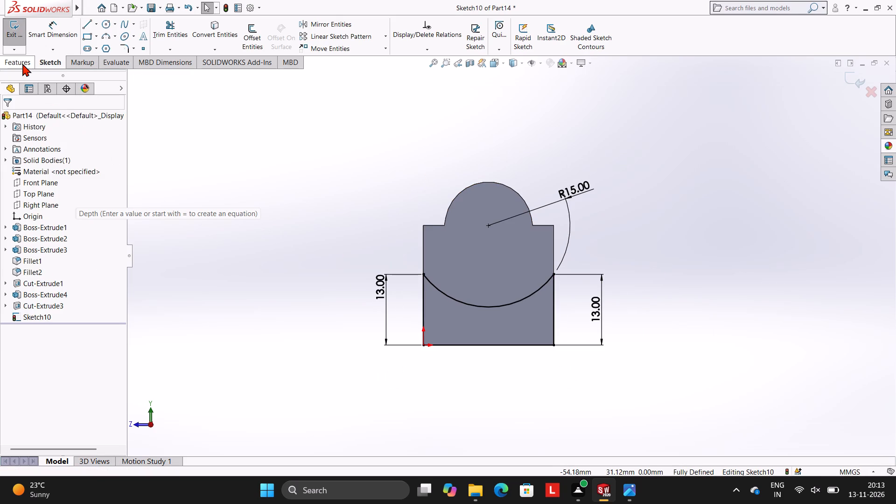
left_click(22, 63)
left_click(149, 47)
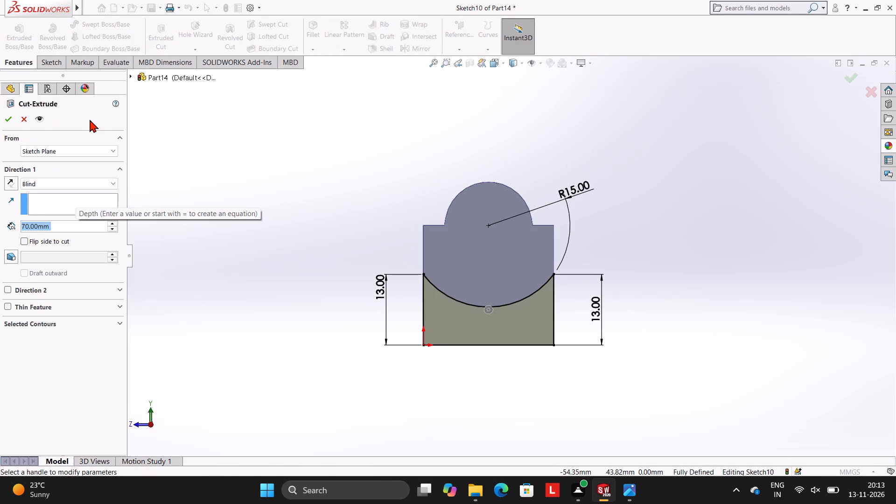
key("Escape")
left_click(23, 25)
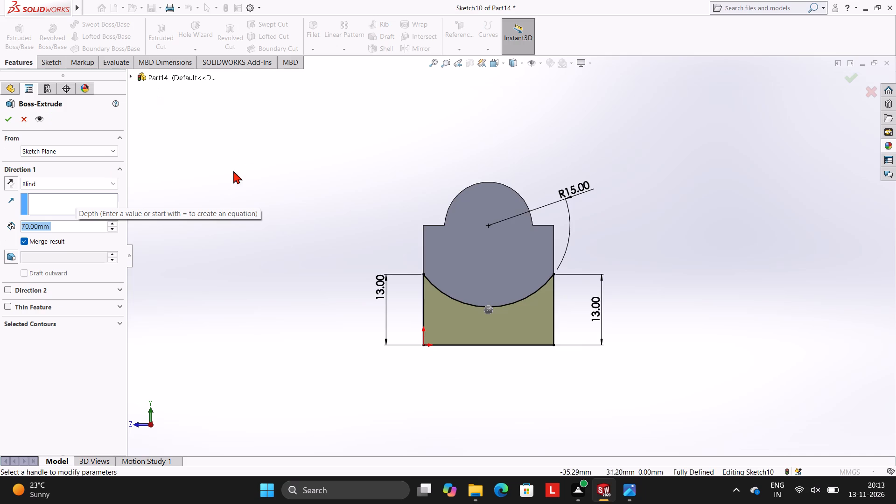
middle_click_drag(269, 125, 344, 143)
left_click(9, 180)
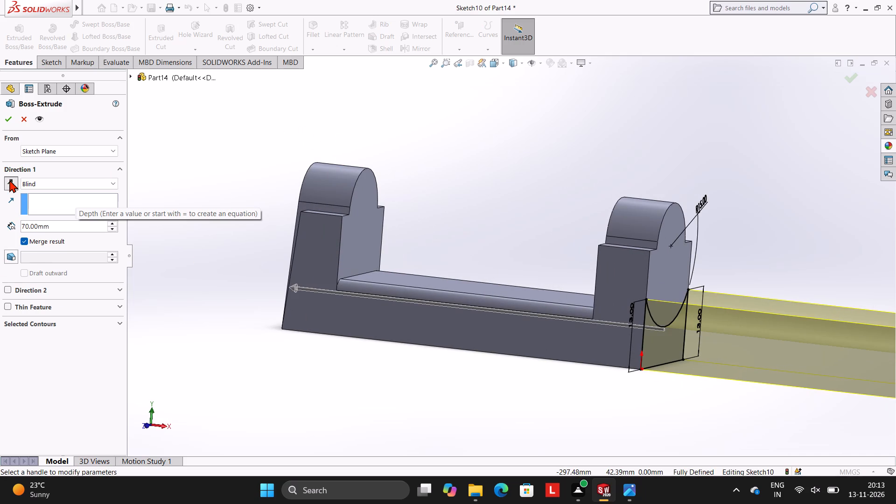
left_click(8, 121)
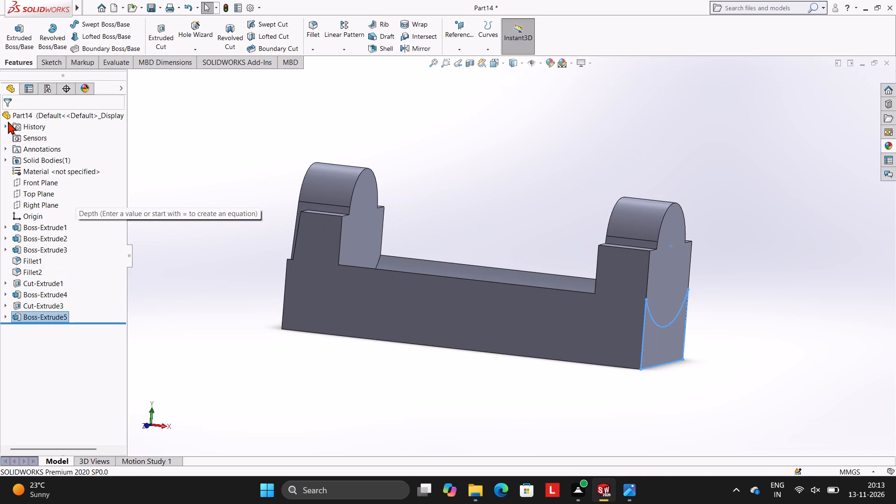
left_click(196, 139)
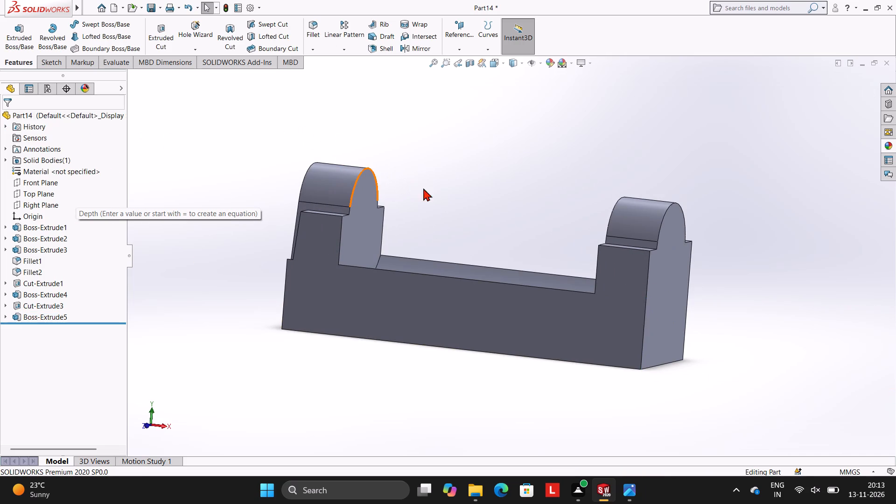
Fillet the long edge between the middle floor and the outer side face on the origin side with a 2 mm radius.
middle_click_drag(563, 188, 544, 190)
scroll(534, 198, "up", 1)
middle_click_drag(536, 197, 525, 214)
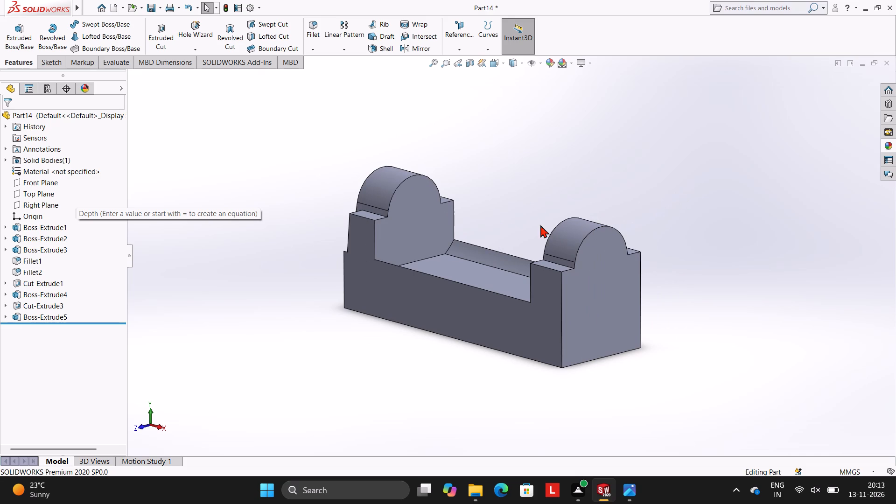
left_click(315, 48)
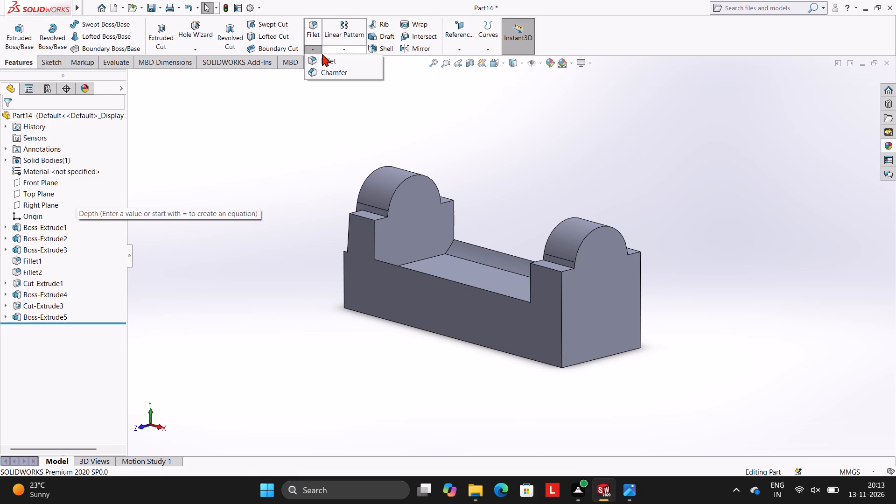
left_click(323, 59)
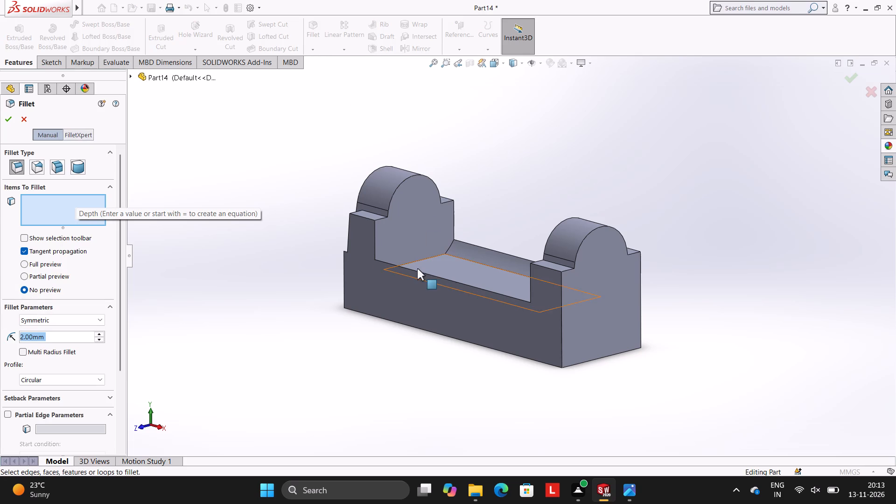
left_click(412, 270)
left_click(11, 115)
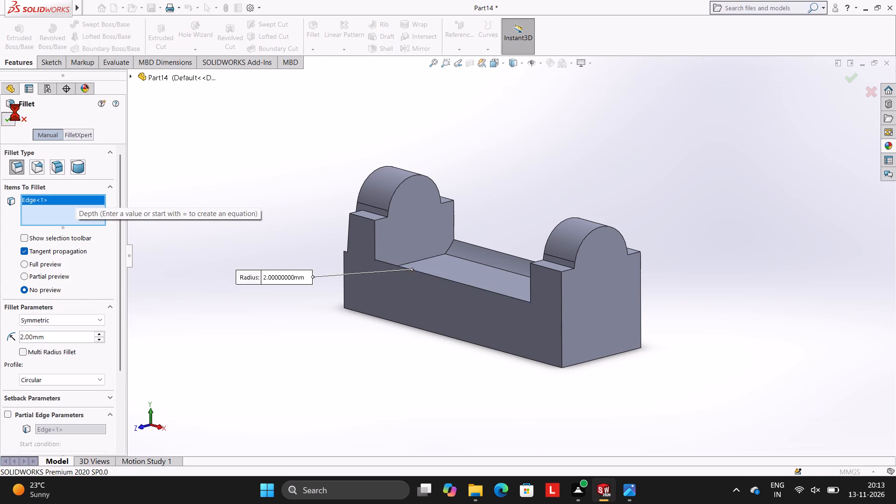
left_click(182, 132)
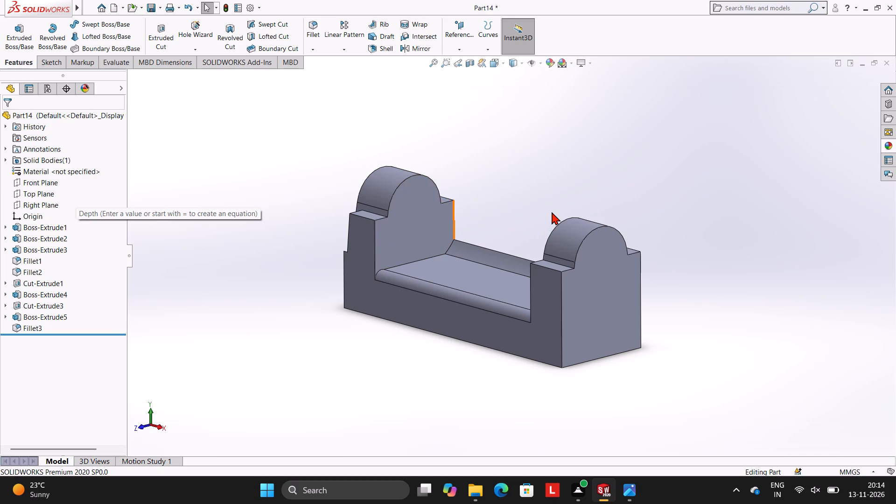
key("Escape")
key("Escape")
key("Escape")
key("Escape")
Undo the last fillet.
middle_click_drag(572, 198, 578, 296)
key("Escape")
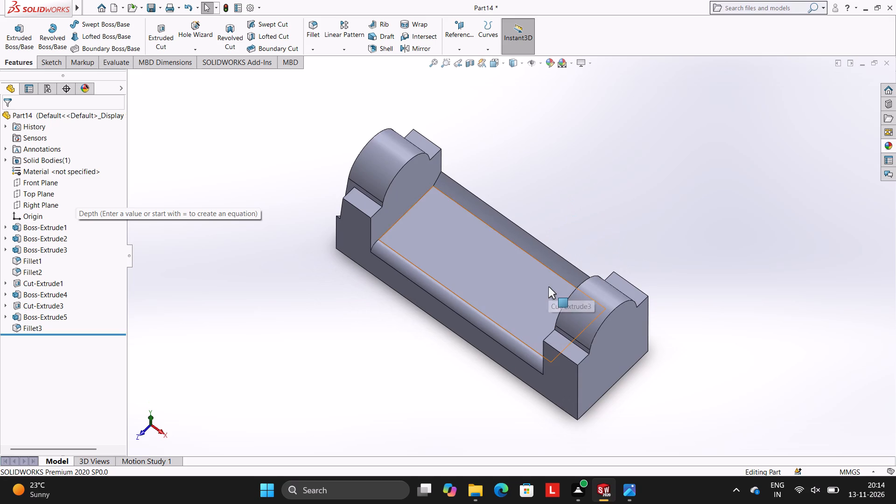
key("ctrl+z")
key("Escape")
Start a sketch on the flat floor face between the two end posts, viewed face-on.
middle_click_drag(578, 188, 588, 231)
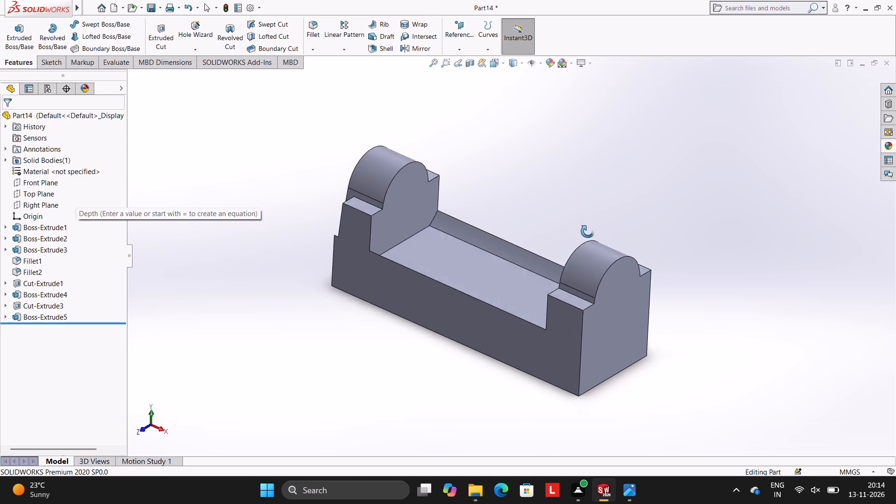
middle_click_drag(588, 231, 584, 254)
left_click(474, 267)
left_click(515, 241)
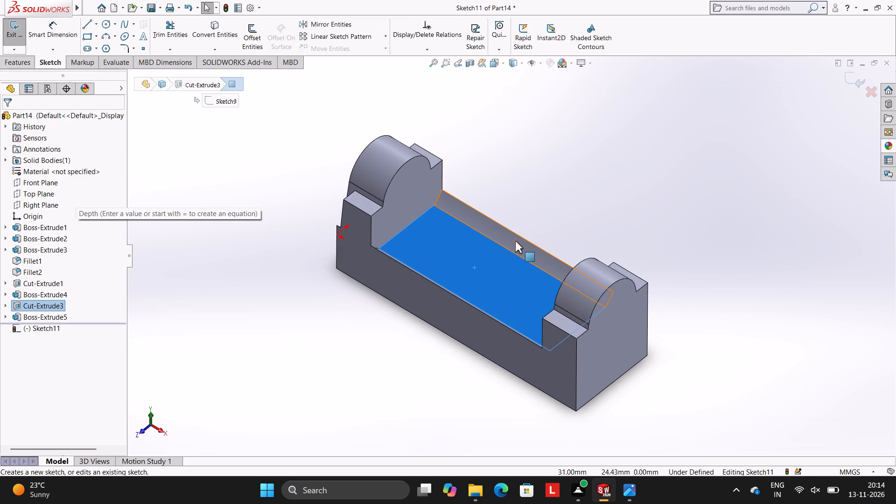
key("ctrl+8")
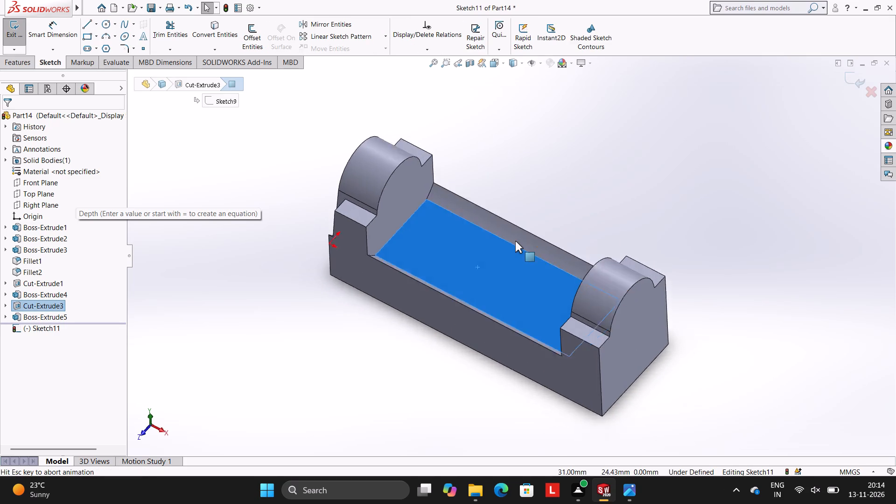
key("Escape")
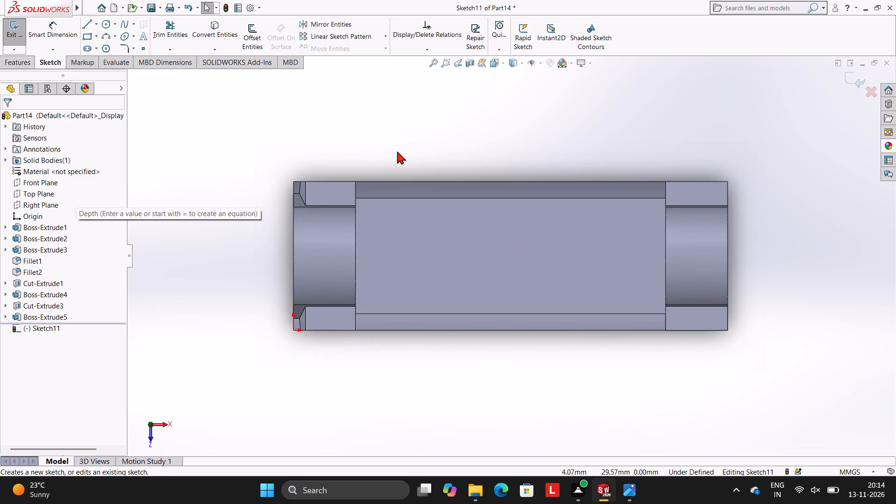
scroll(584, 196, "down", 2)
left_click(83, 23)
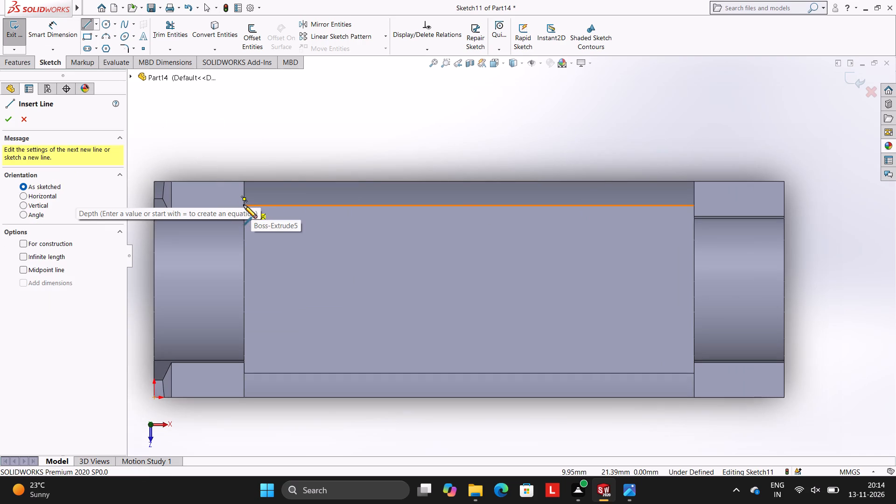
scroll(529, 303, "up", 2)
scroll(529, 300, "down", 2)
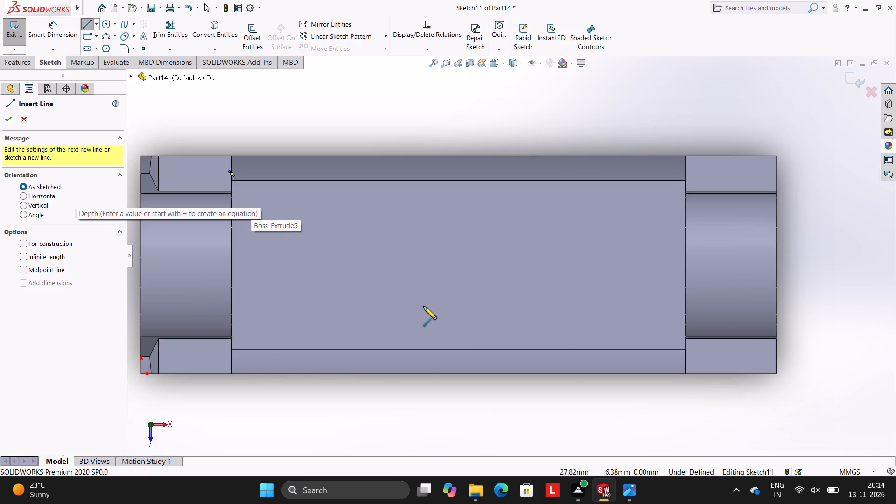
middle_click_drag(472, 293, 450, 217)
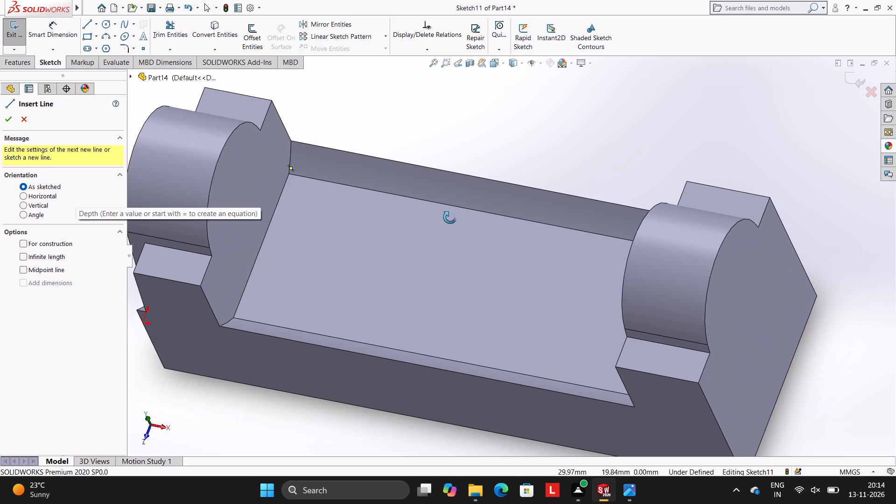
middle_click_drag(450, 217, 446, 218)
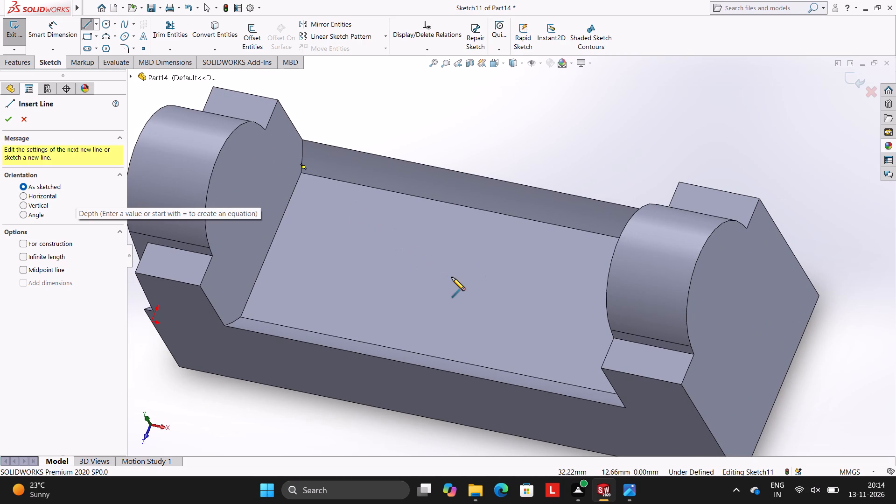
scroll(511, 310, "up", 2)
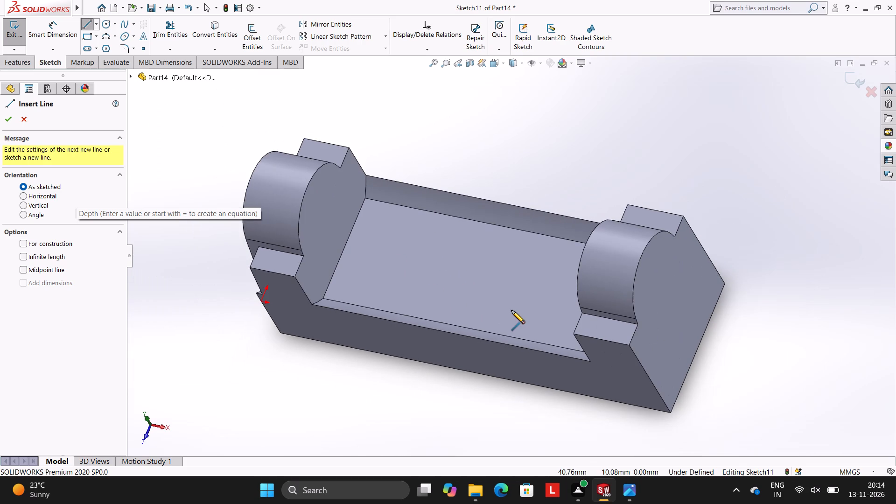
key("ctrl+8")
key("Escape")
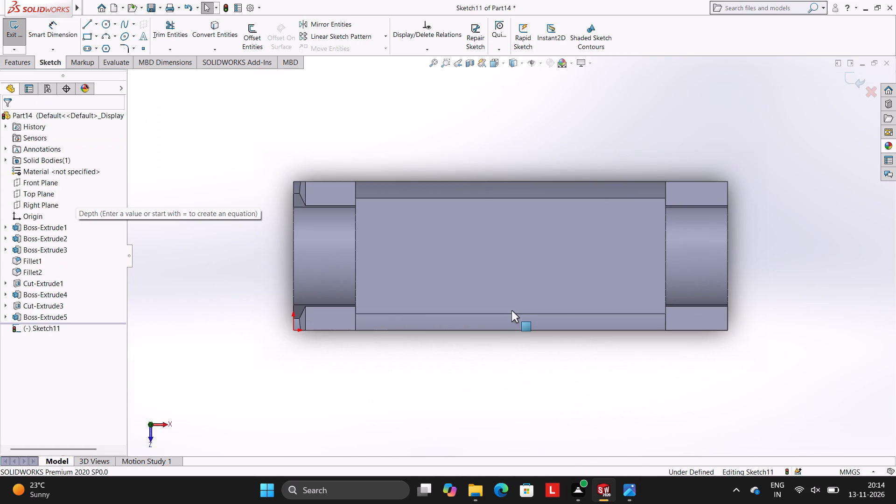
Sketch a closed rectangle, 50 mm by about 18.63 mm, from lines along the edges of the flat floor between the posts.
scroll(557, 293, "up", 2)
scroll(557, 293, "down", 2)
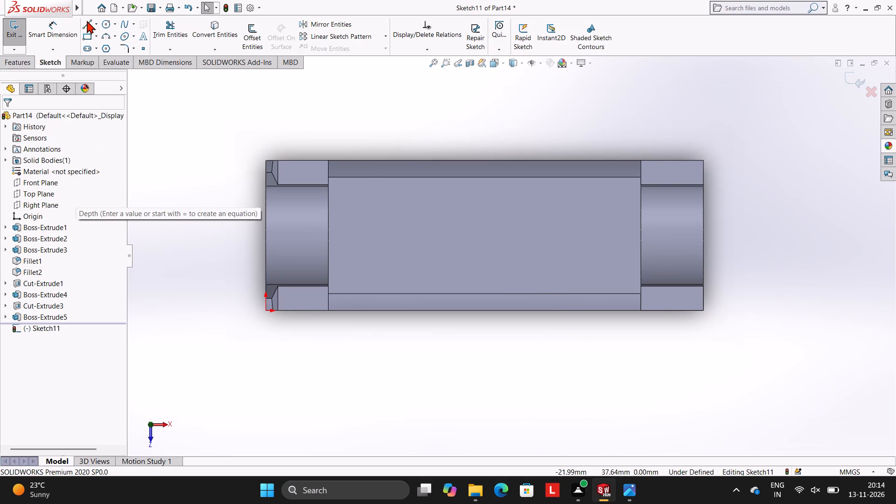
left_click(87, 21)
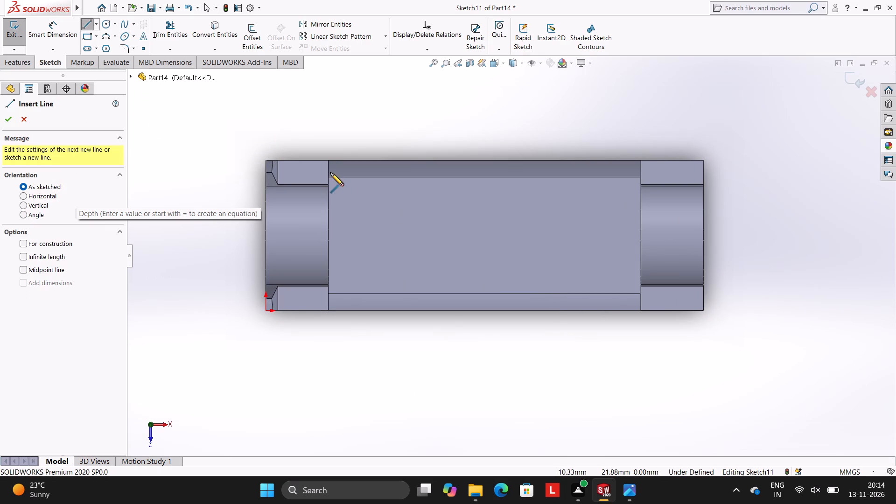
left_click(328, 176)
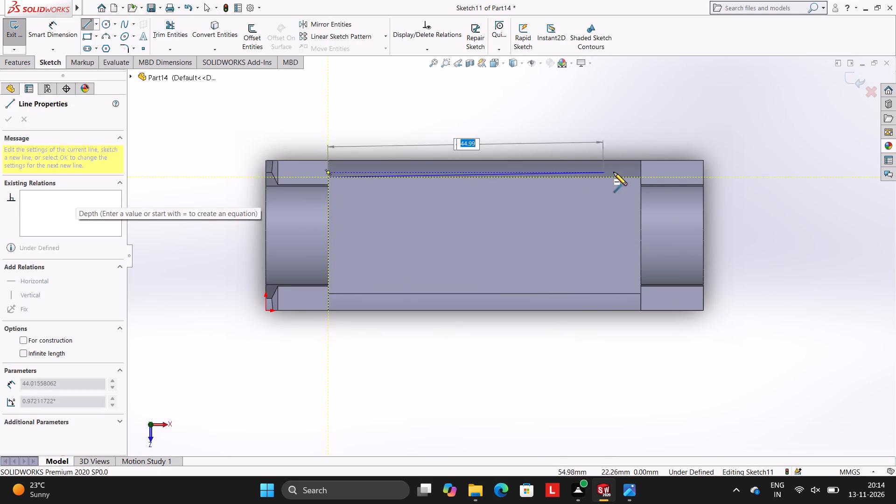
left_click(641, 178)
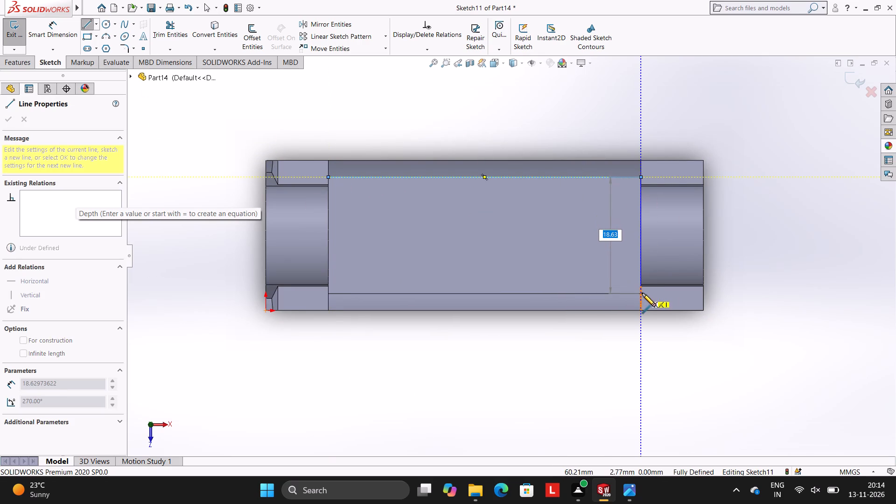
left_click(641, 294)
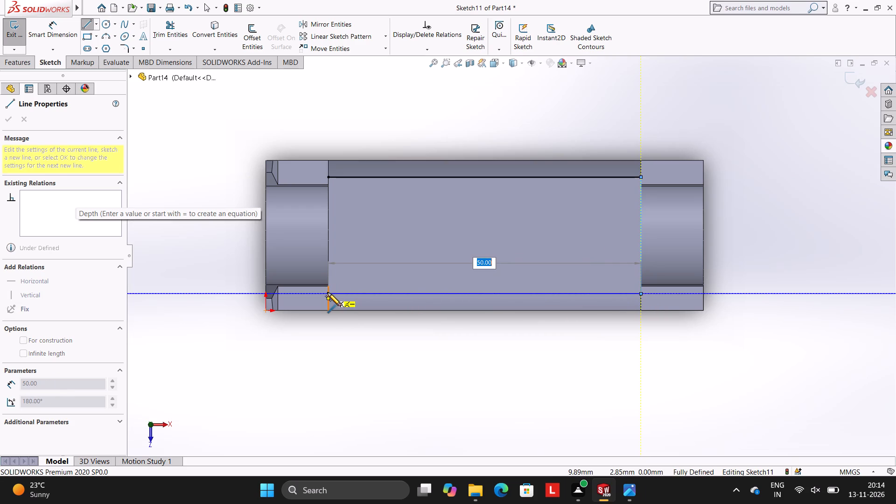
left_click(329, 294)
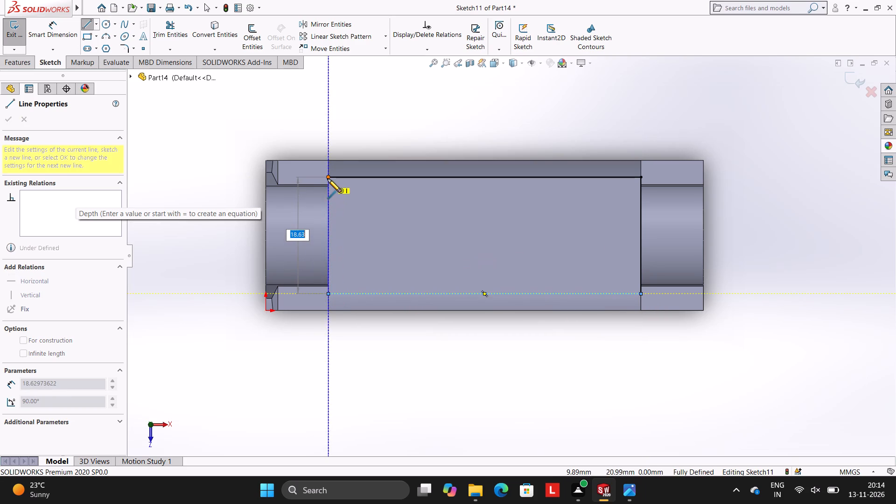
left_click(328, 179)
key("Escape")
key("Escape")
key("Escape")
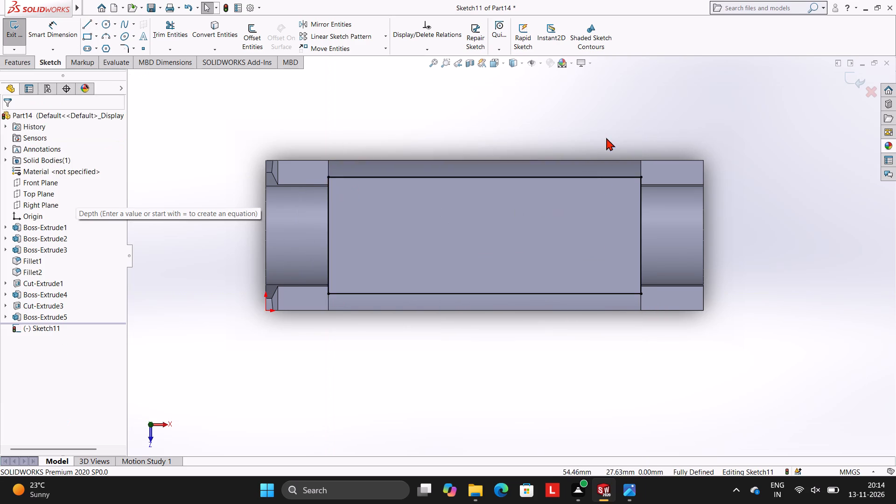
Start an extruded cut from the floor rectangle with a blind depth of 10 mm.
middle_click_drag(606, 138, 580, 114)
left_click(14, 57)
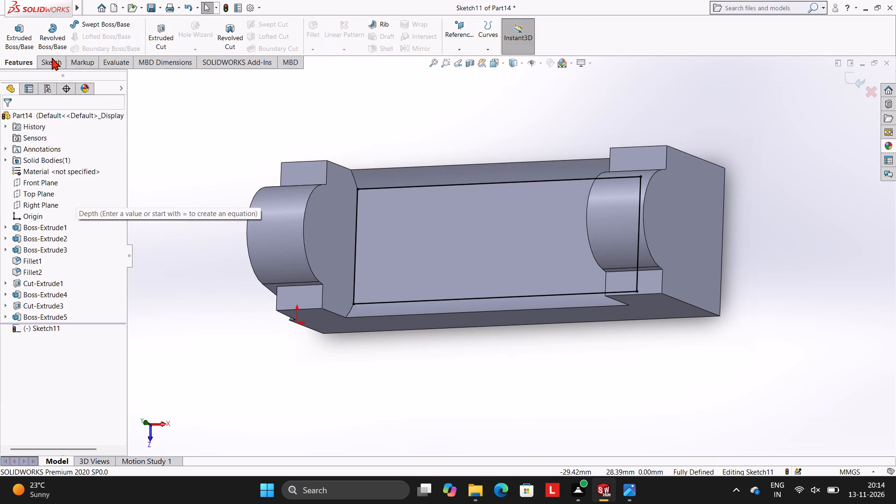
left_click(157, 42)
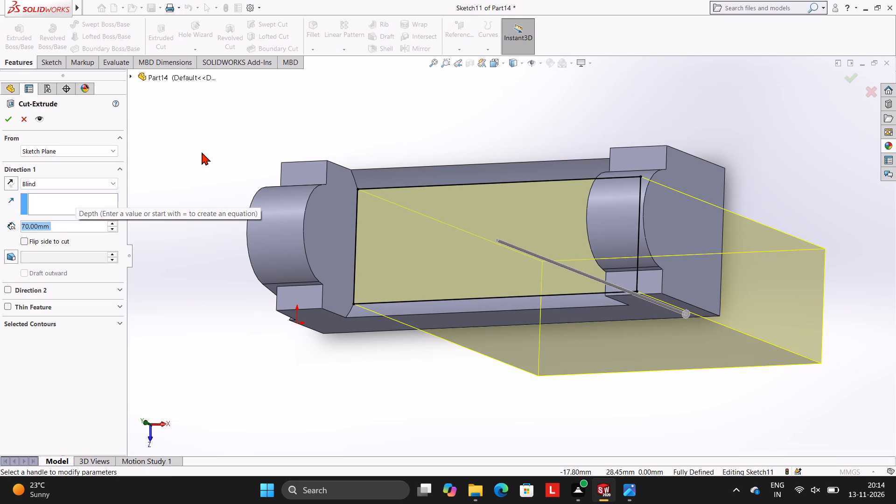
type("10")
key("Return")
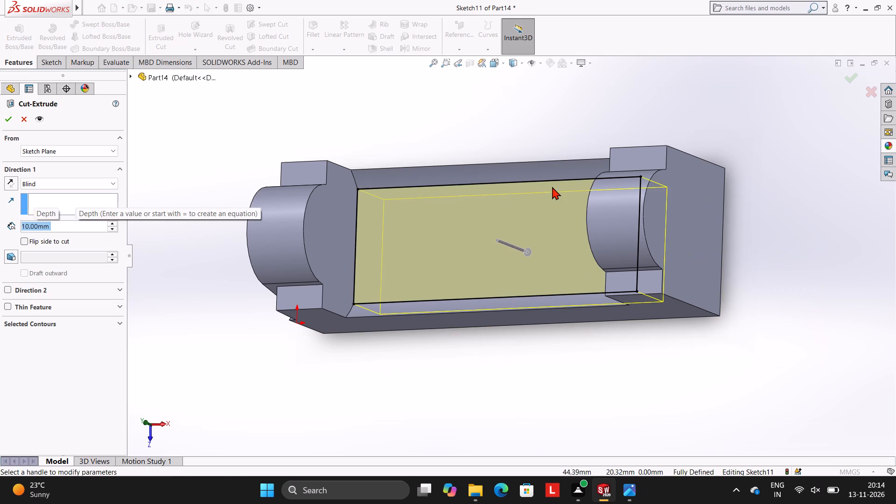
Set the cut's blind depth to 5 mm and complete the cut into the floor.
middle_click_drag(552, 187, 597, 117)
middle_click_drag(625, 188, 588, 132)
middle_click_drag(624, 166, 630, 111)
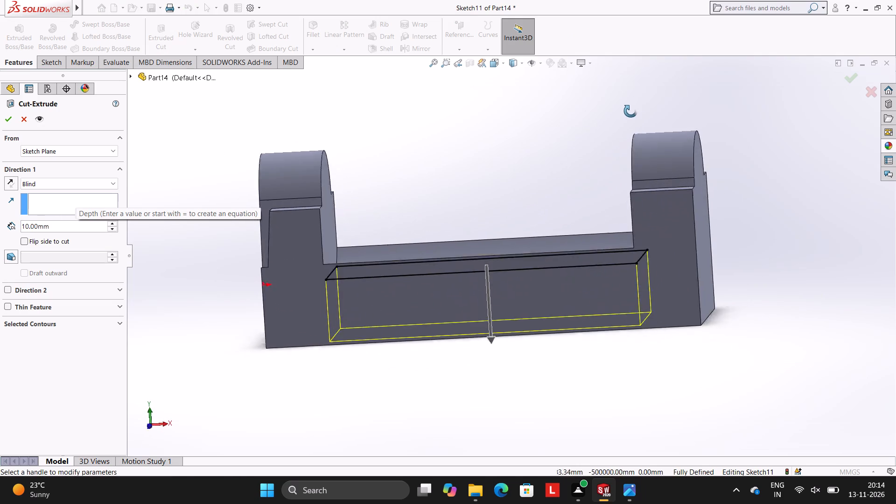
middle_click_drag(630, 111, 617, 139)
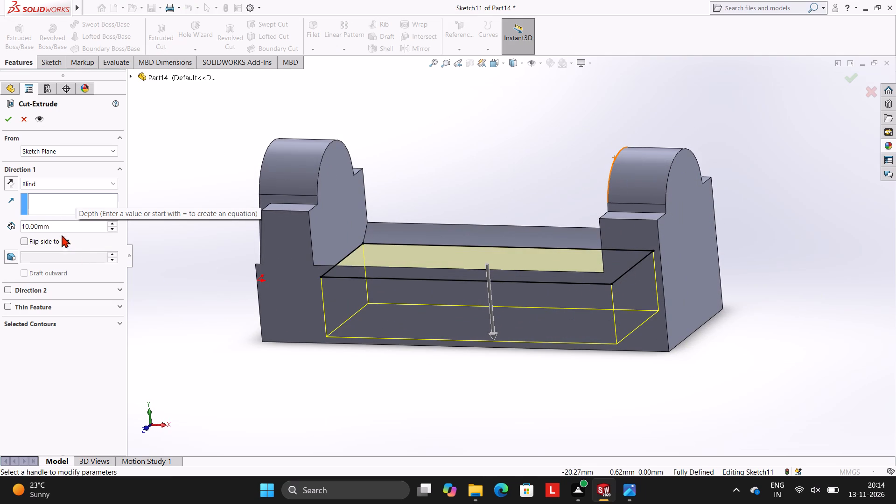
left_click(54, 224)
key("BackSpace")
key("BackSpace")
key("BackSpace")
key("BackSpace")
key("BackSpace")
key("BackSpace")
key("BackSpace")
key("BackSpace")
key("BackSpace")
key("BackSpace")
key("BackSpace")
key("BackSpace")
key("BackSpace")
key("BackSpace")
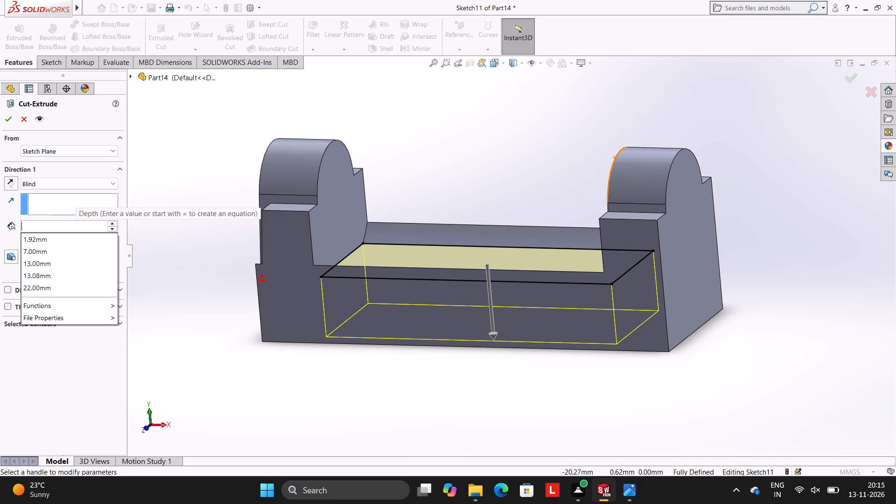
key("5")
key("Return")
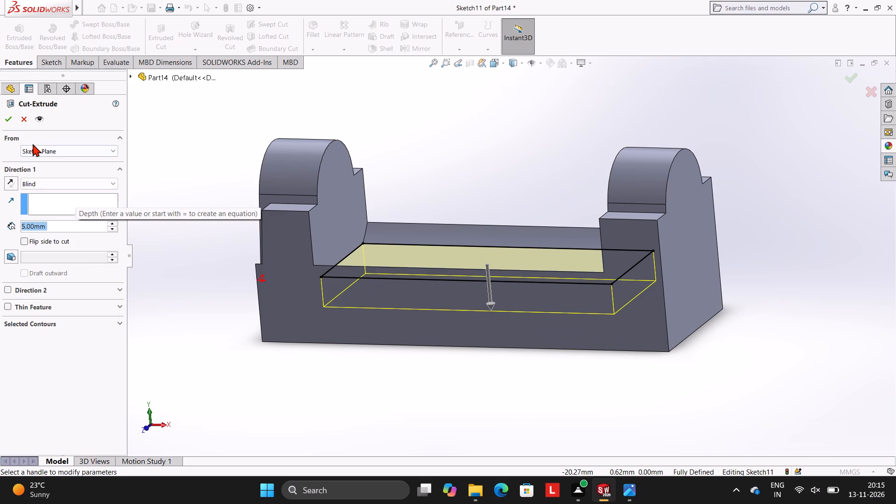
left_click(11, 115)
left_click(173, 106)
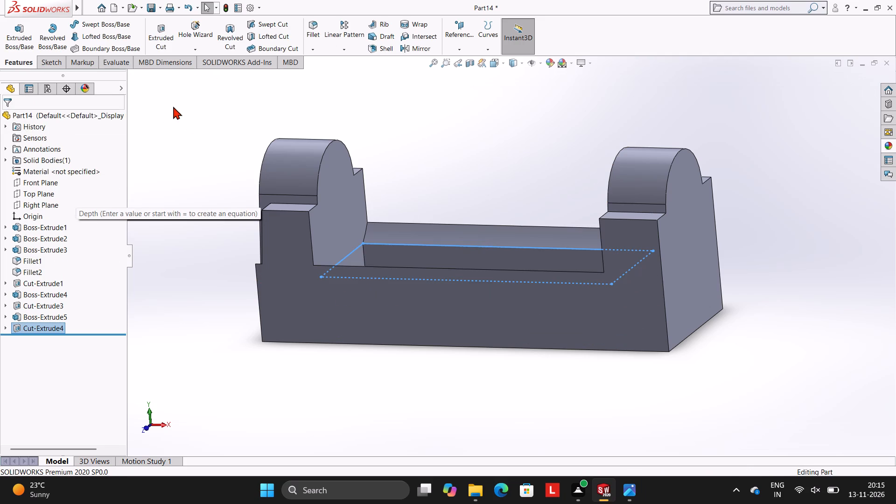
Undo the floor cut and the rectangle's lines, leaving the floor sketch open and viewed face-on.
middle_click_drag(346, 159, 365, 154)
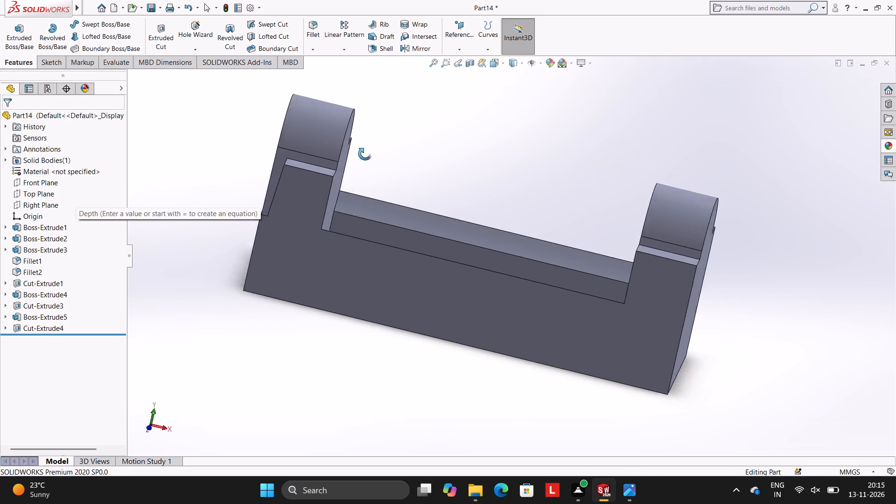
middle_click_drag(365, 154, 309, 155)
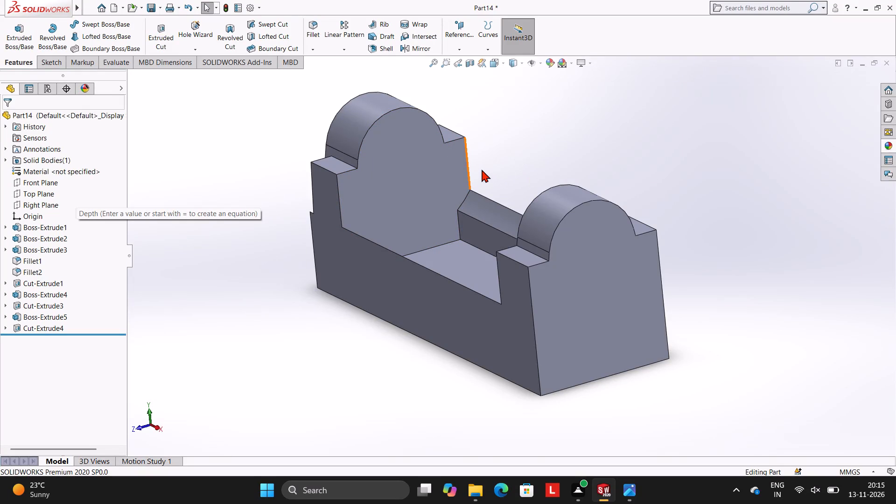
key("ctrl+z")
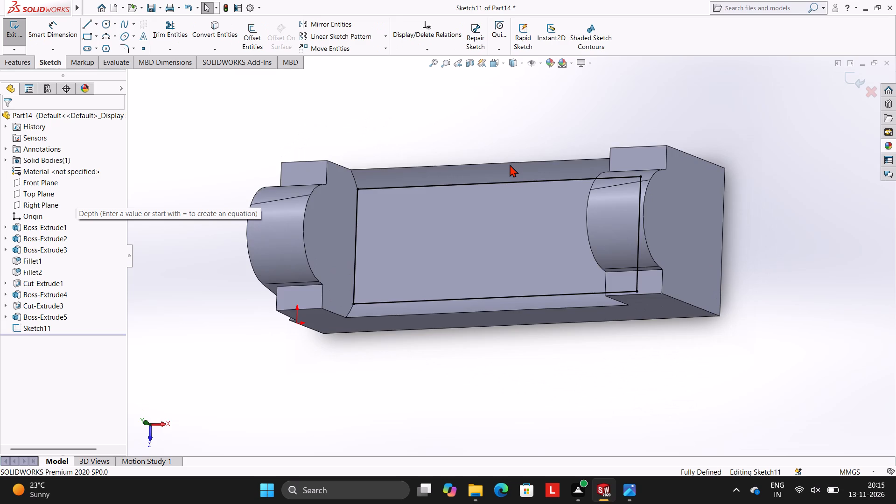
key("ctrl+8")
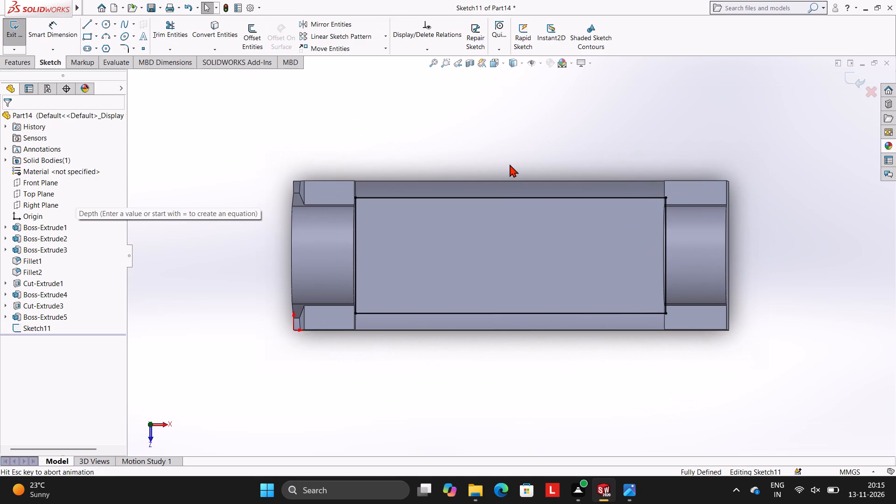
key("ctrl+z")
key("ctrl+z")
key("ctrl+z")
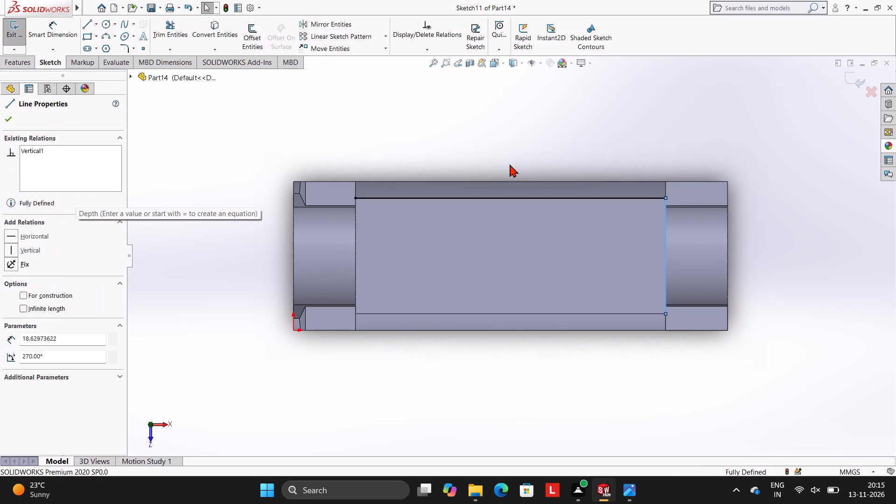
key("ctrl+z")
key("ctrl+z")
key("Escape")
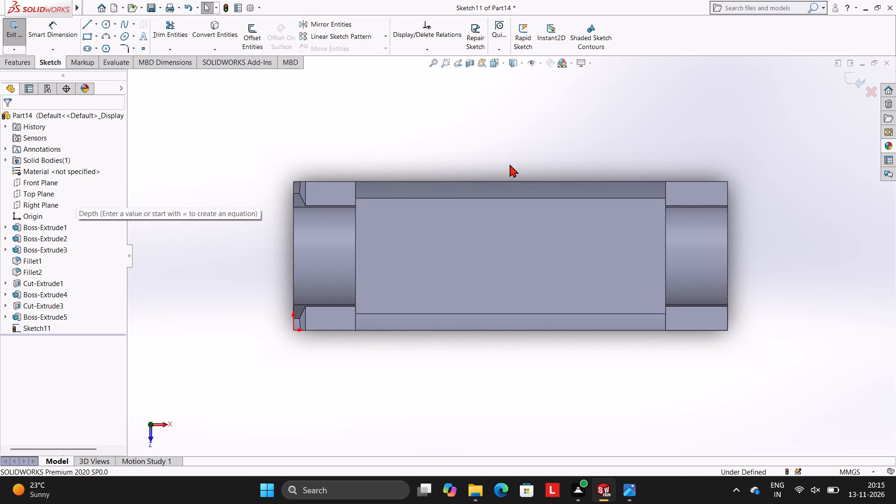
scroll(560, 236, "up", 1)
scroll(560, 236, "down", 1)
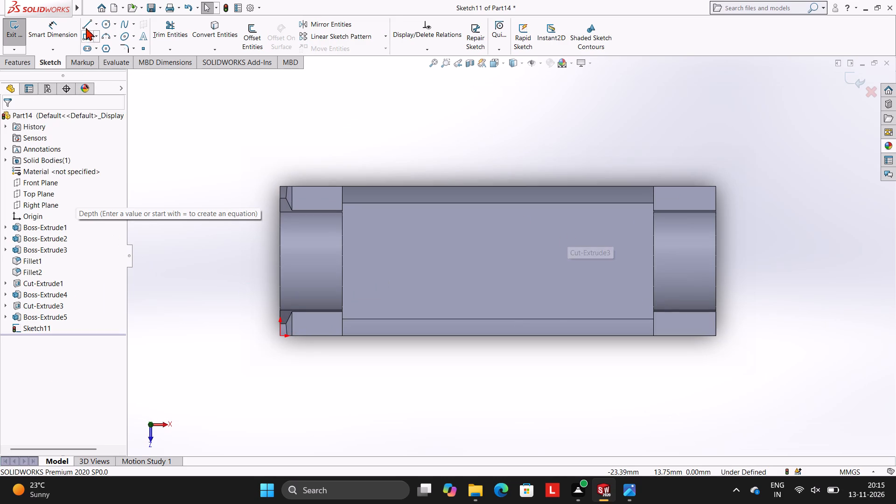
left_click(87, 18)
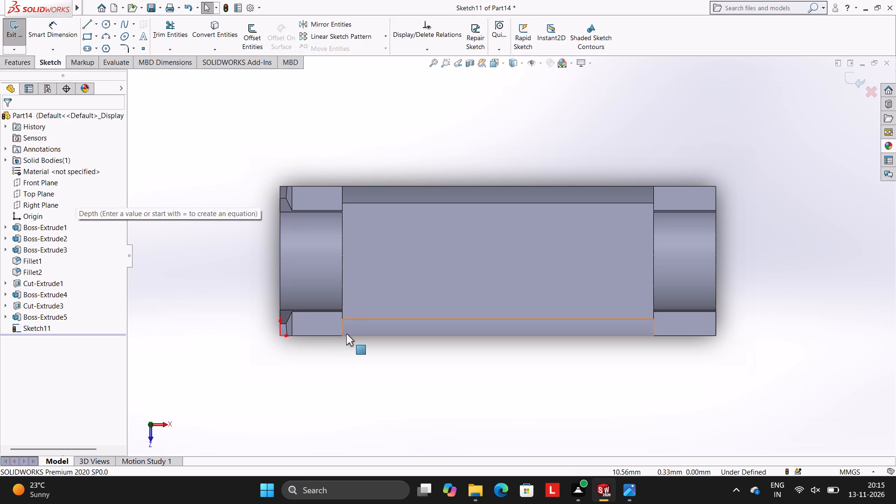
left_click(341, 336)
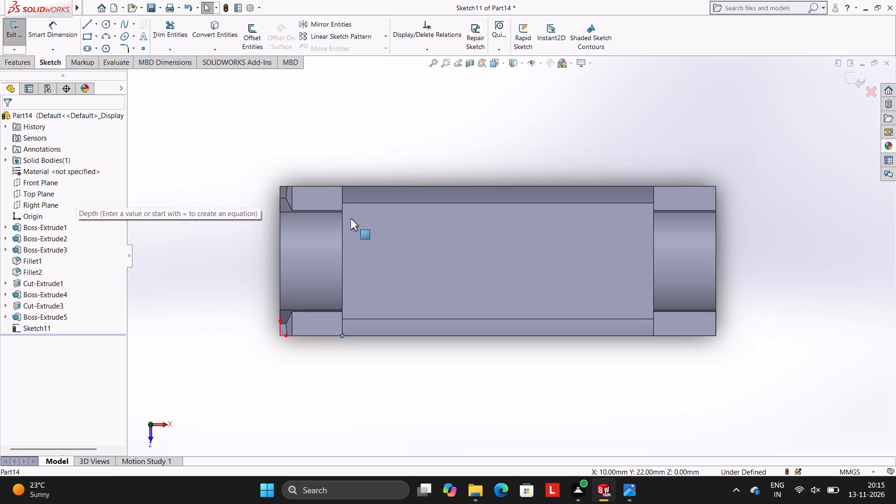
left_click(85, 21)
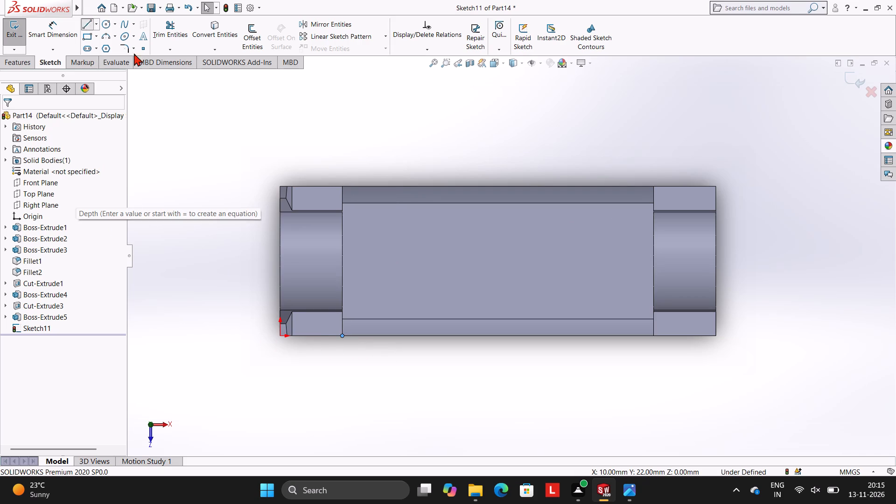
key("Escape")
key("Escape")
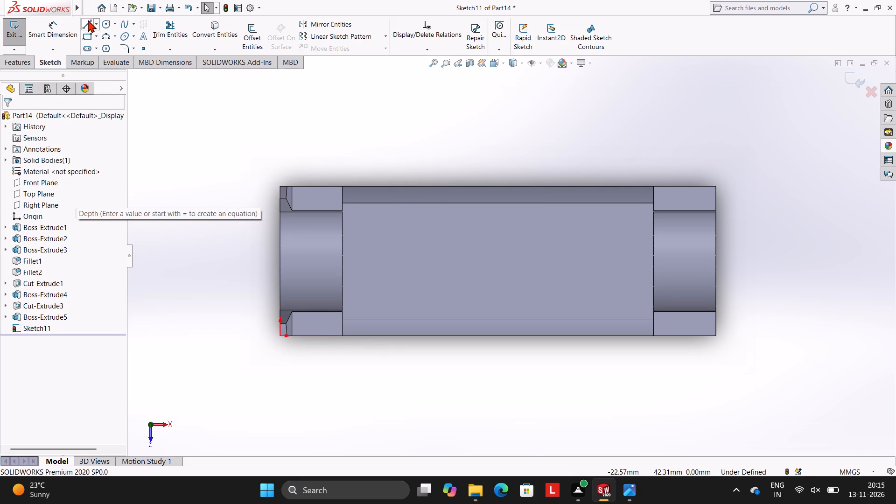
Sketch a closed 50 mm long rectangle from lines between the end posts, spanning the part's full width to both outer edges.
left_click(87, 20)
left_click(342, 187)
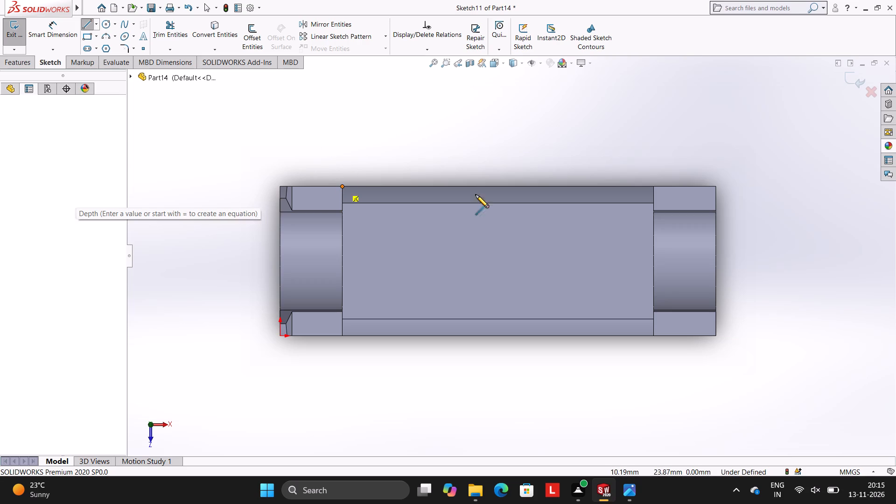
left_click(654, 187)
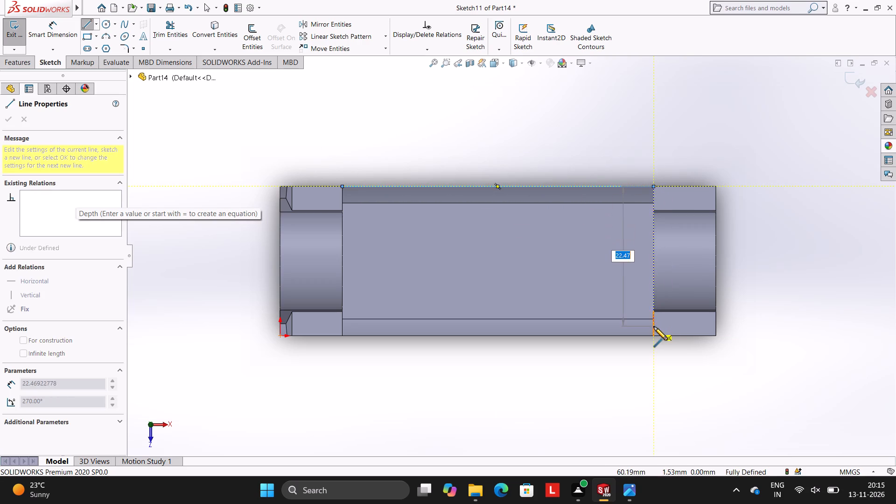
left_click(655, 336)
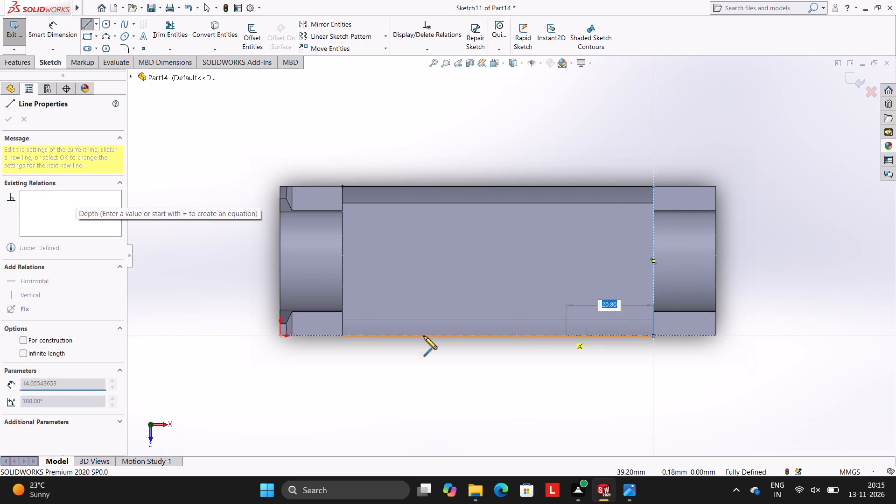
left_click(342, 336)
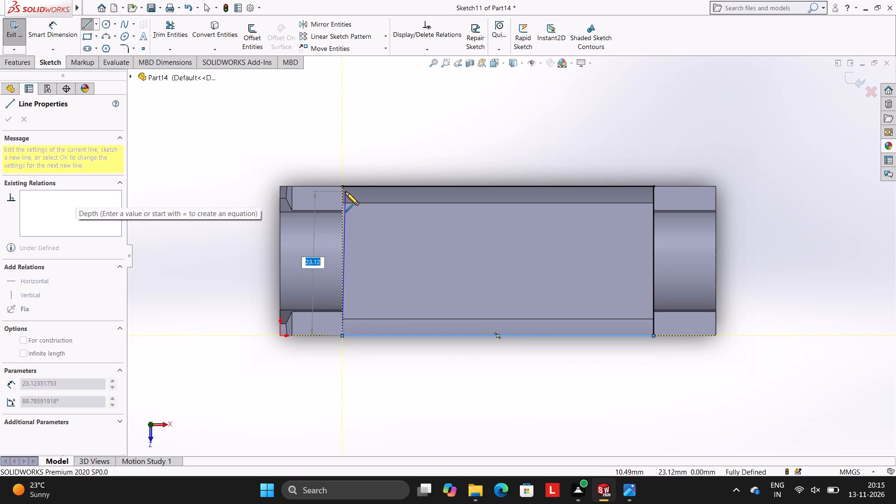
left_click(343, 187)
key("Escape")
key("Escape")
key("Escape")
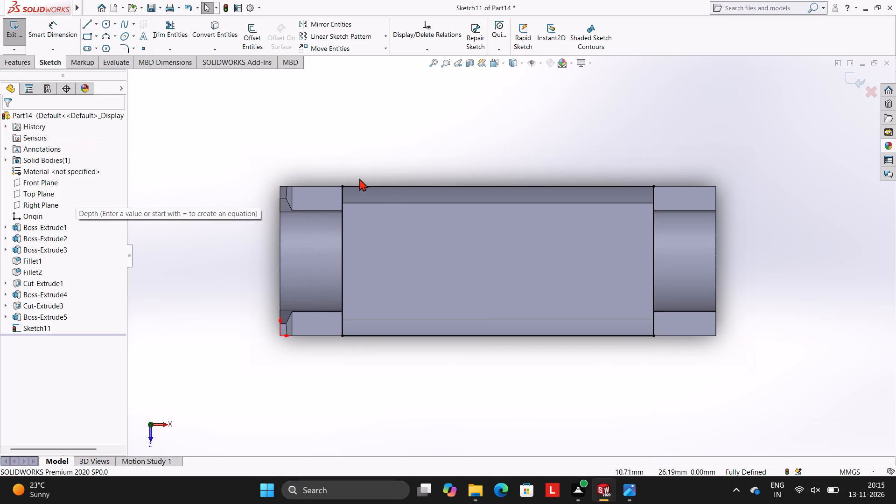
key("Escape")
key("Escape")
Cut the full-width rectangle downward from the floor sketch plane to a blind depth of 5 mm.
left_click(31, 61)
left_click(161, 31)
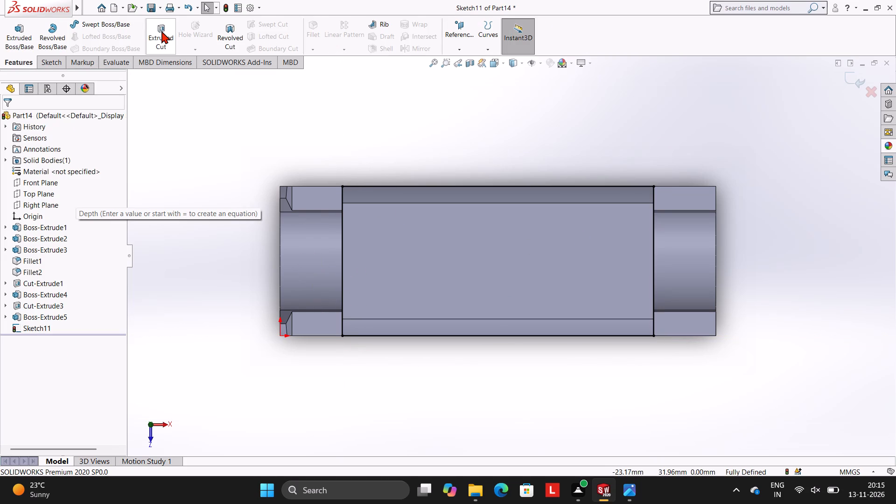
middle_click_drag(436, 201, 400, 98)
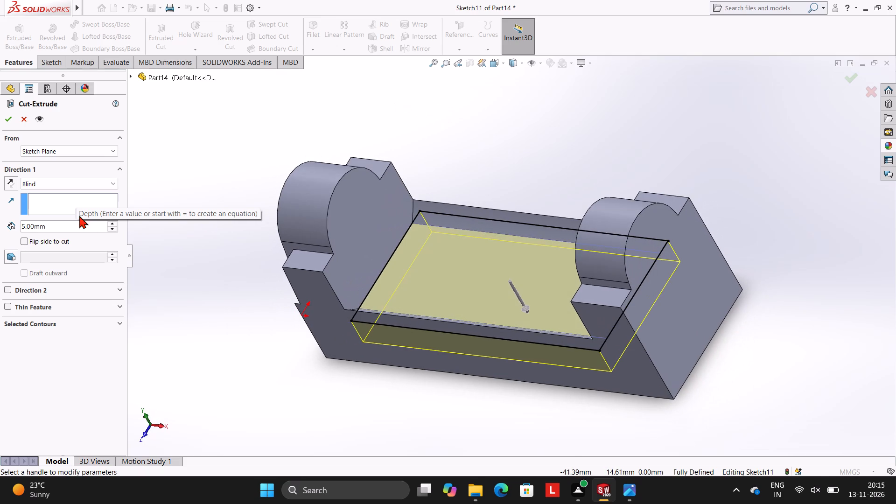
left_click(9, 121)
left_click(170, 134)
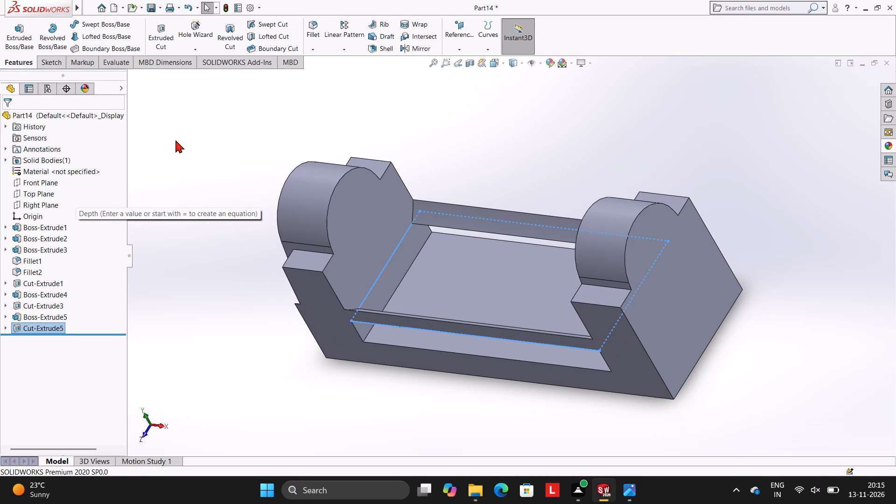
middle_click_drag(549, 174, 564, 162)
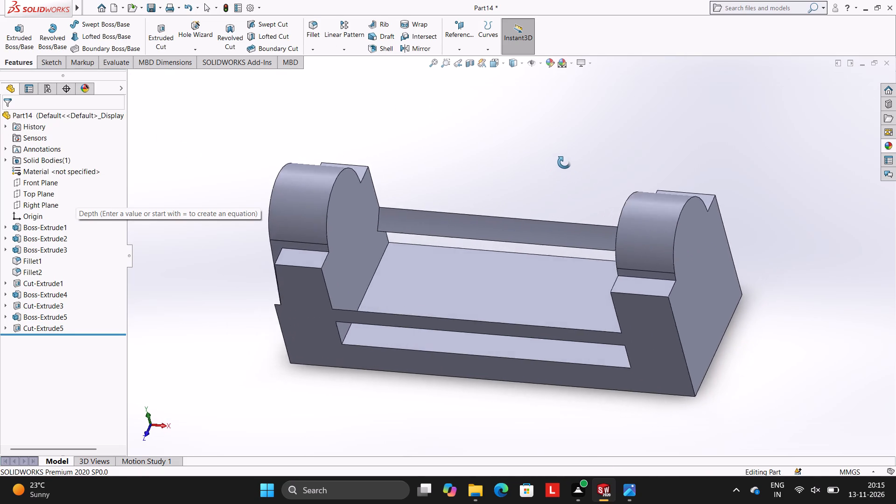
On the part's front face, sketch a closed line rectangle 50 mm long and about 2.76 mm high around the thin strip bridging the posts.
middle_click_drag(564, 162, 580, 140)
middle_click_drag(595, 177, 609, 146)
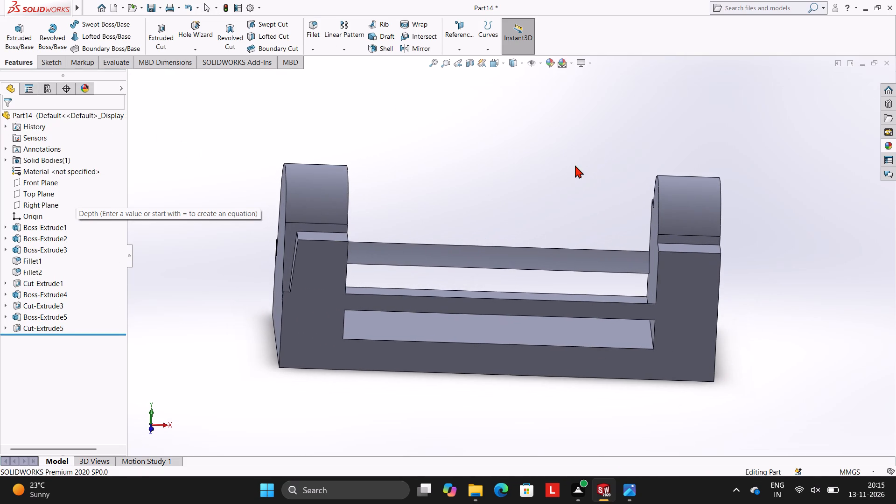
middle_click_drag(597, 170, 607, 149)
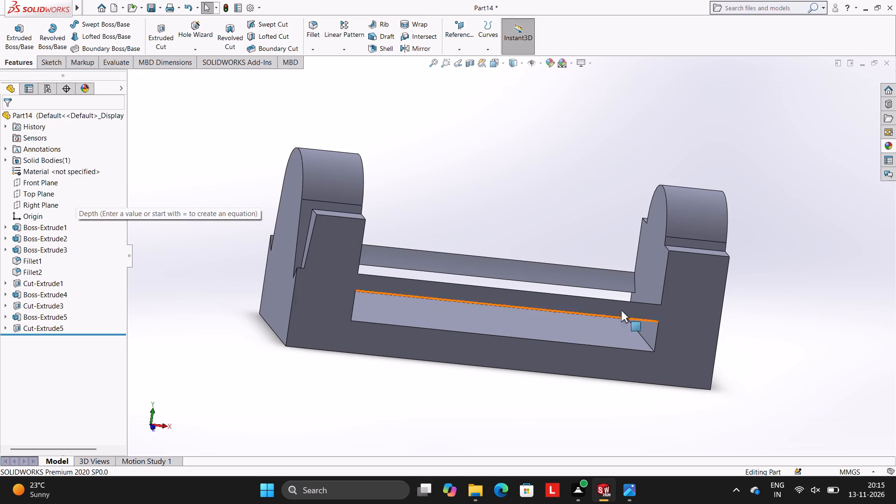
middle_click_drag(671, 175, 653, 168)
left_click(567, 306)
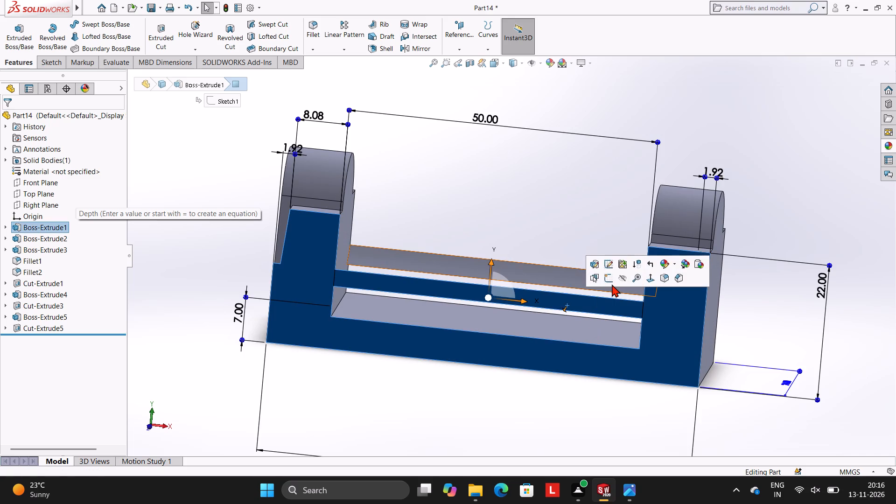
left_click(609, 281)
key("ctrl+8")
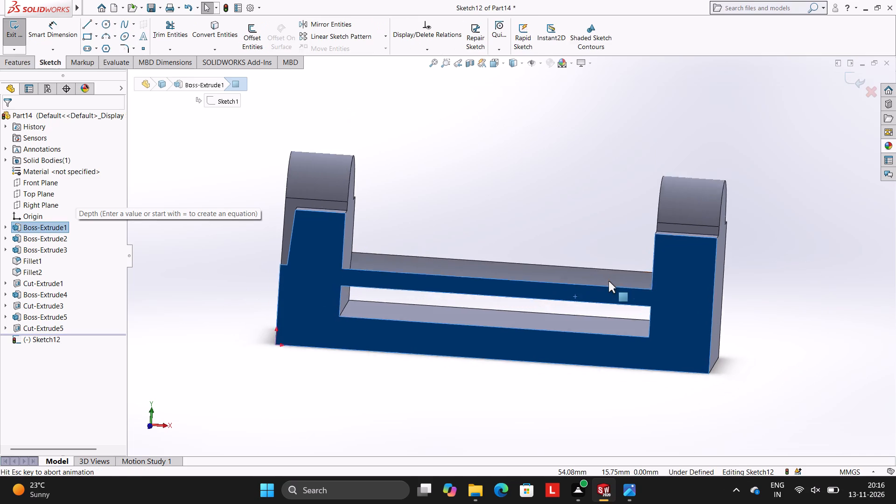
key("Escape")
key("Escape")
scroll(611, 273, "down", 3)
scroll(603, 247, "up", 2)
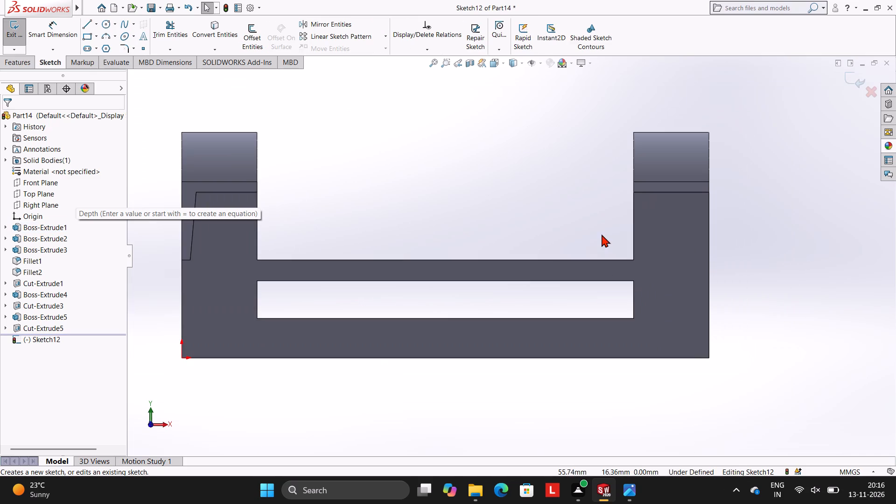
left_click(88, 24)
scroll(238, 275, "down", 1)
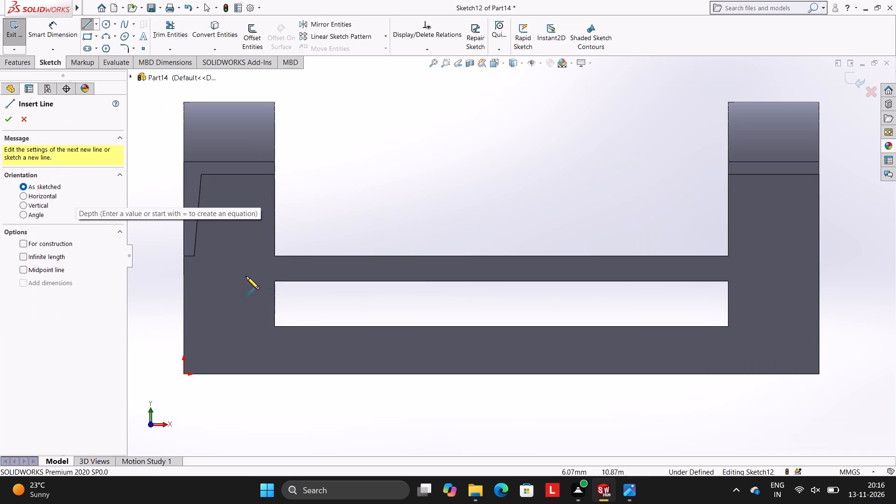
left_click(274, 256)
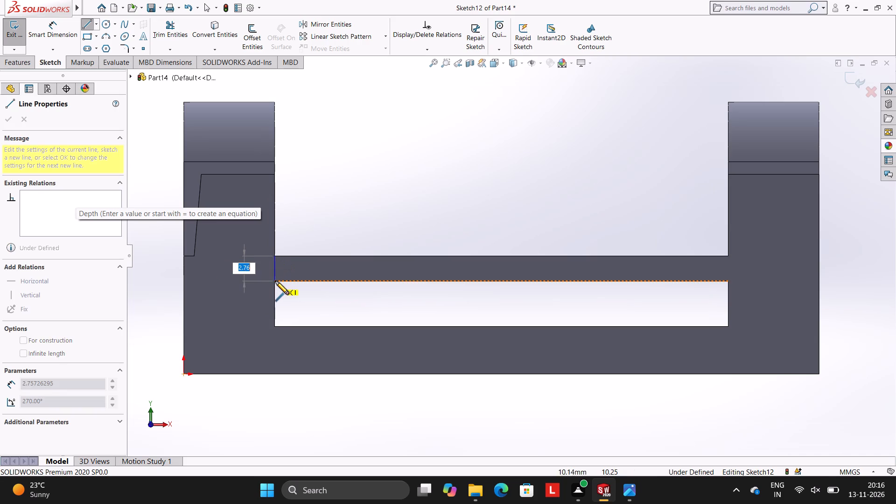
left_click(275, 281)
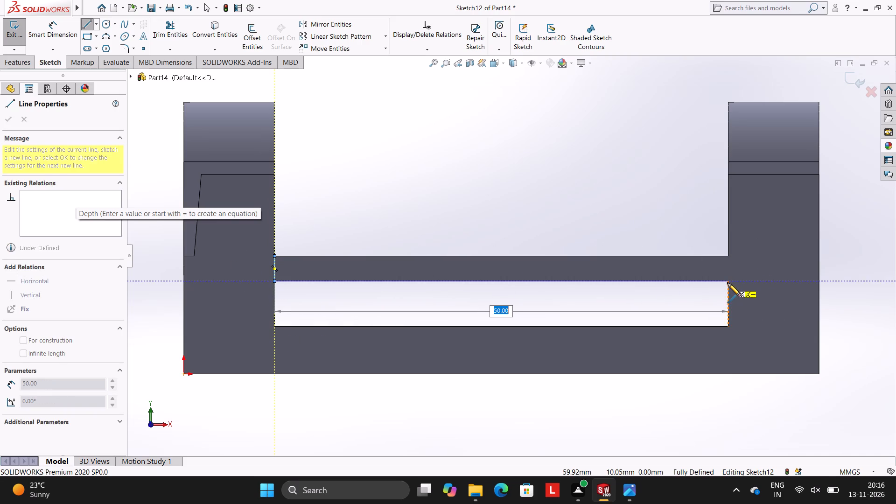
left_click(728, 282)
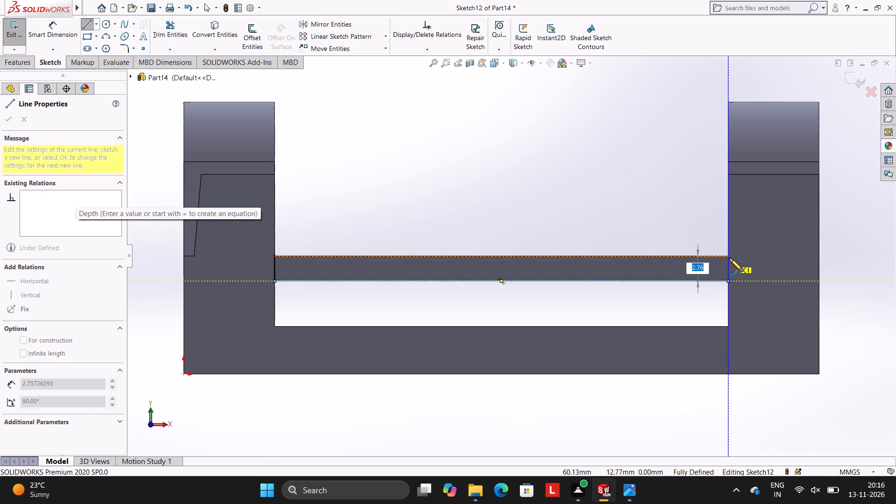
left_click(729, 256)
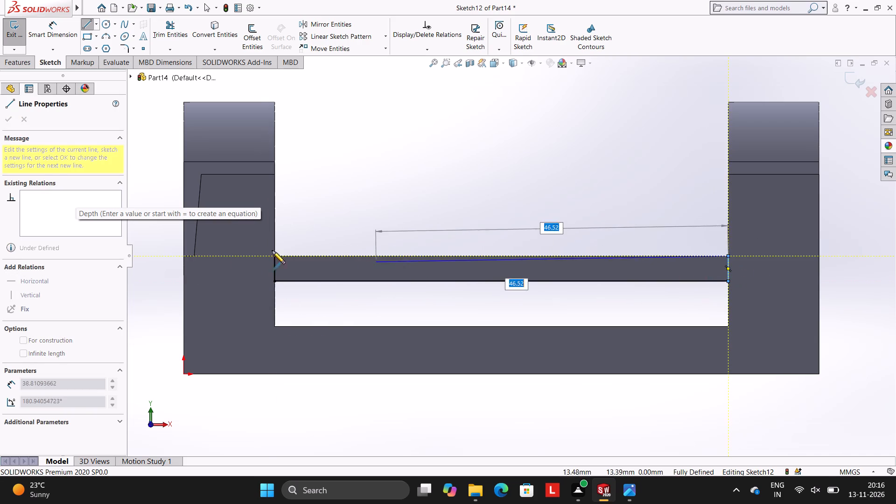
left_click(274, 256)
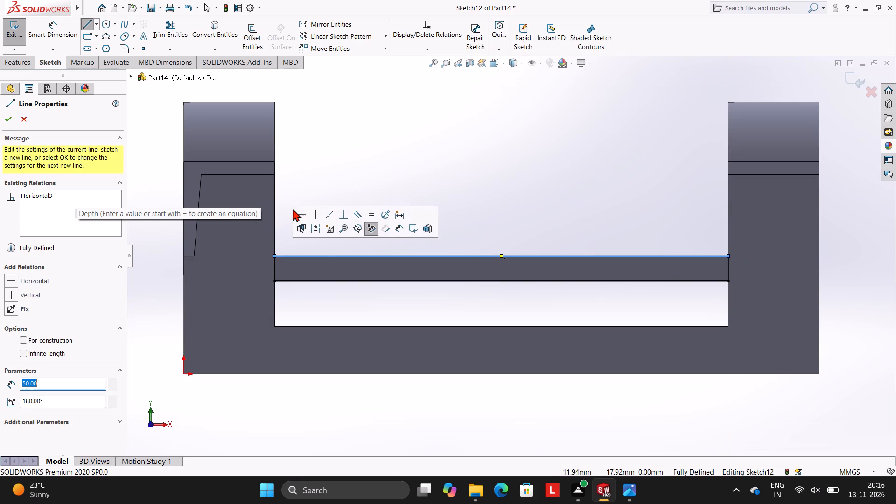
key("Escape")
key("Escape")
key("Escape")
key("Escape")
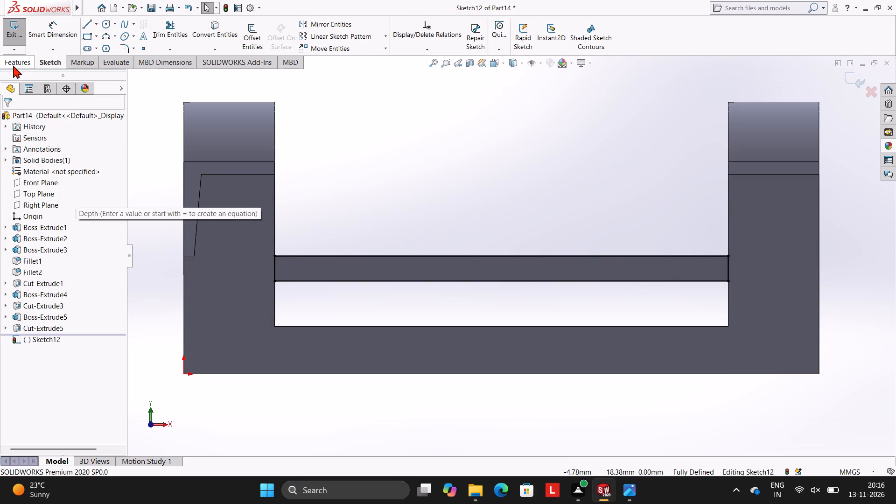
Cut the thin strip's rectangle from the sketch plane to a blind depth of 50 mm.
left_click(13, 65)
left_click(156, 28)
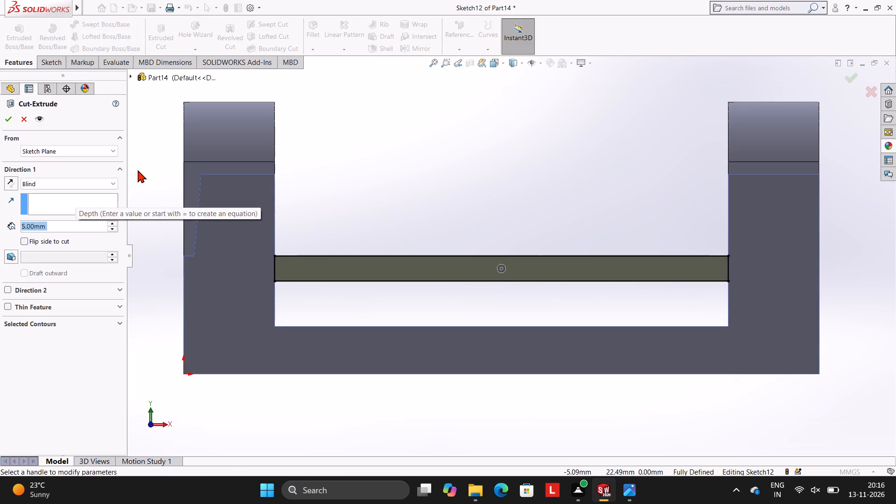
type("50")
key("Return")
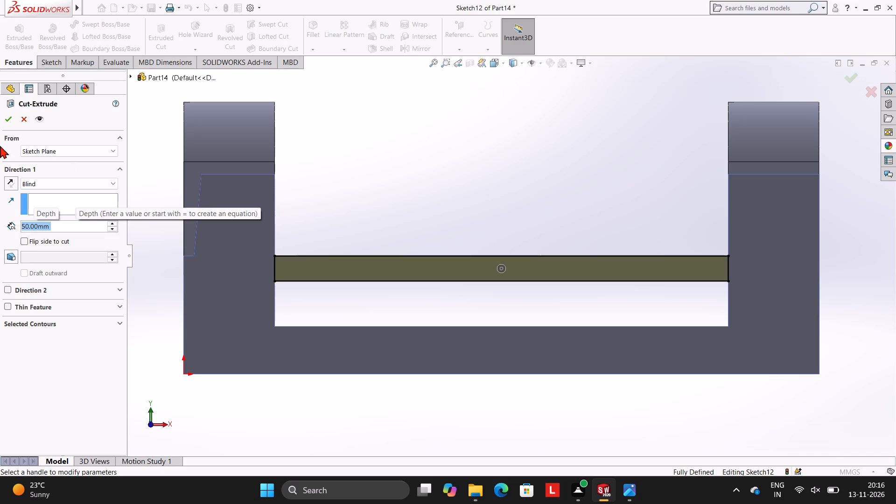
left_click(9, 122)
left_click(311, 132)
key("Escape")
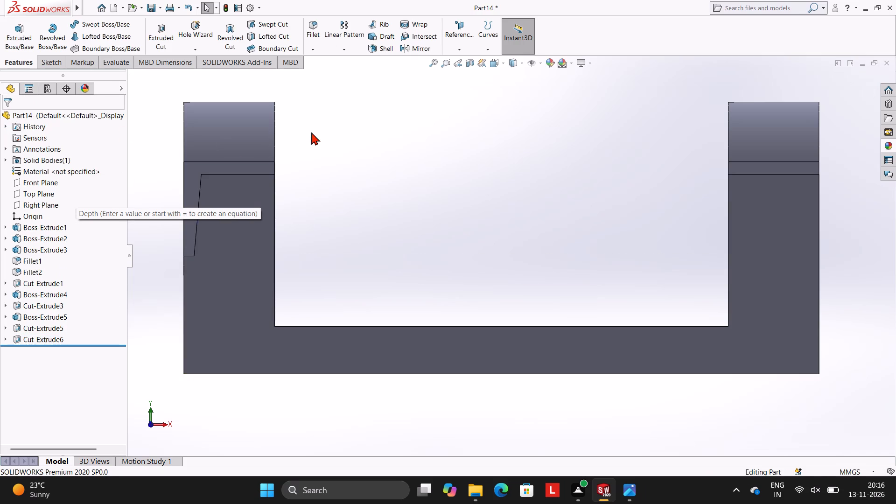
key("Escape")
Start a sketch on the end post's outer face and draw an R15 circle centred on the rounded top's centre point.
middle_click_drag(574, 157, 546, 155)
scroll(541, 154, "up", 2)
middle_click_drag(557, 161, 540, 167)
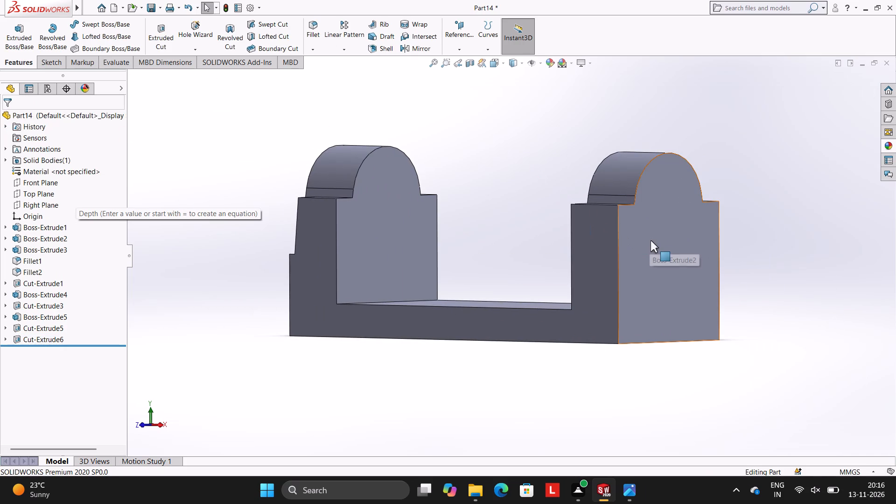
left_click(651, 240)
left_click(690, 214)
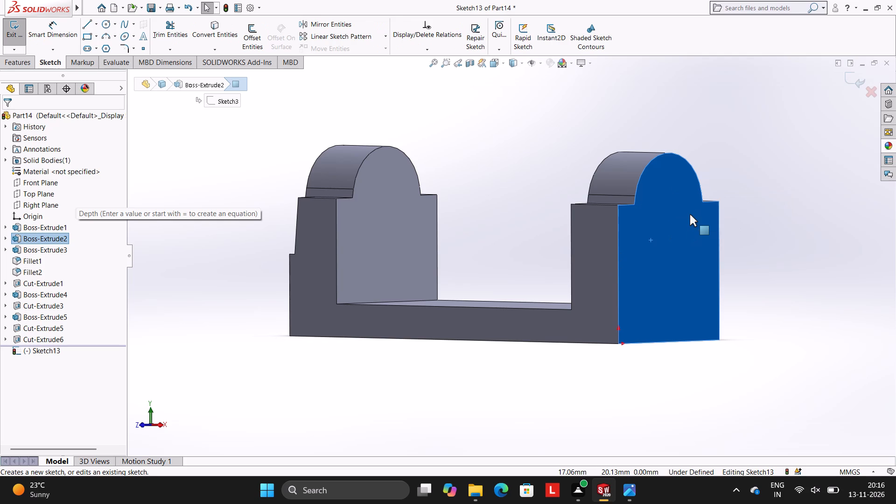
key("ctrl+8")
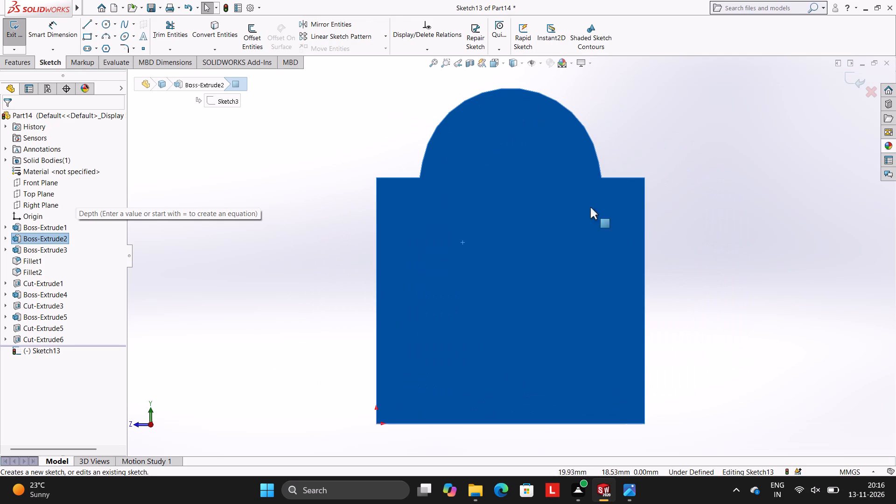
scroll(586, 203, "up", 3)
left_click(106, 25)
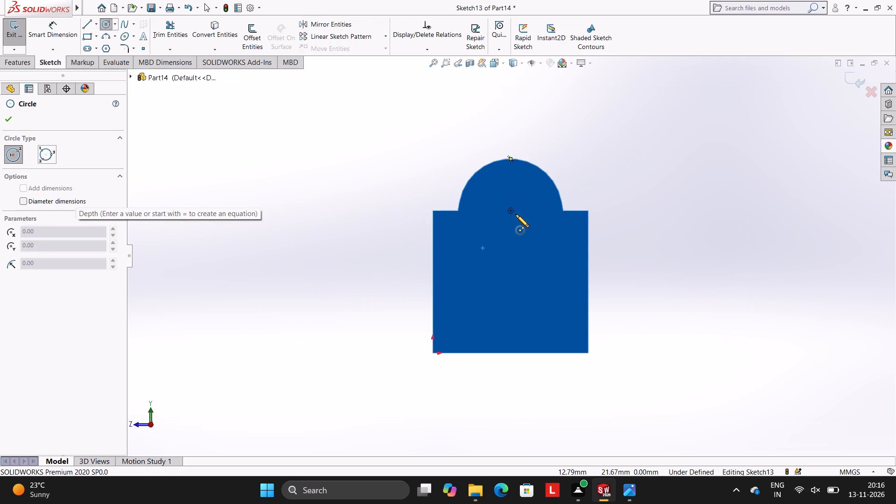
left_click(511, 210)
type("15")
key("Return")
key("Escape")
key("Escape")
key("Escape")
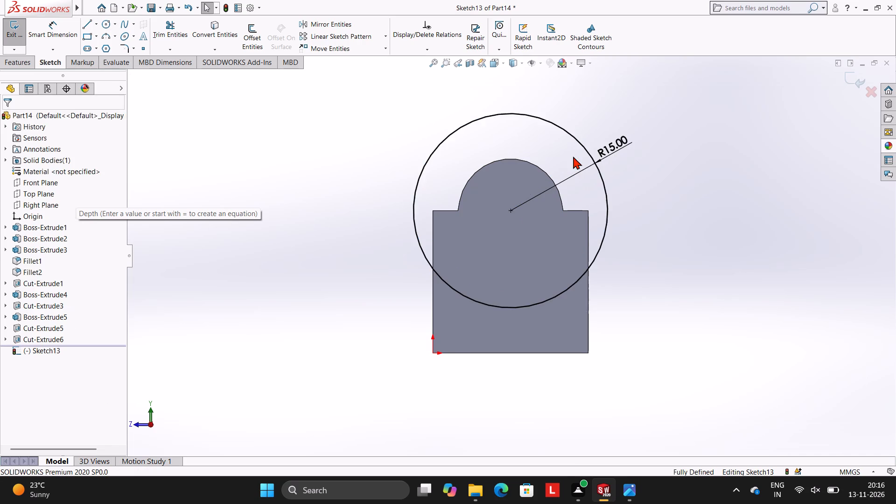
Sketch a closed line rectangle 24 mm wide and about 20 mm high from the bottom corners of the post's outer face.
scroll(625, 224, "up", 2)
scroll(625, 224, "down", 1)
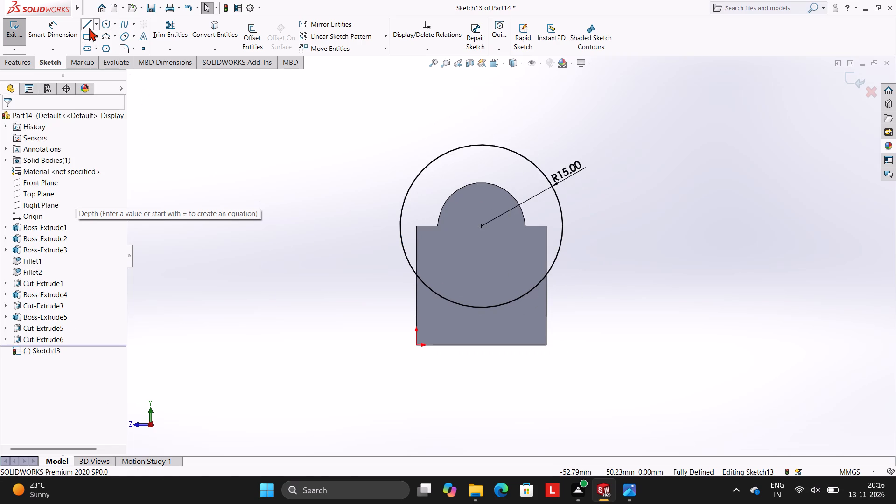
left_click(89, 28)
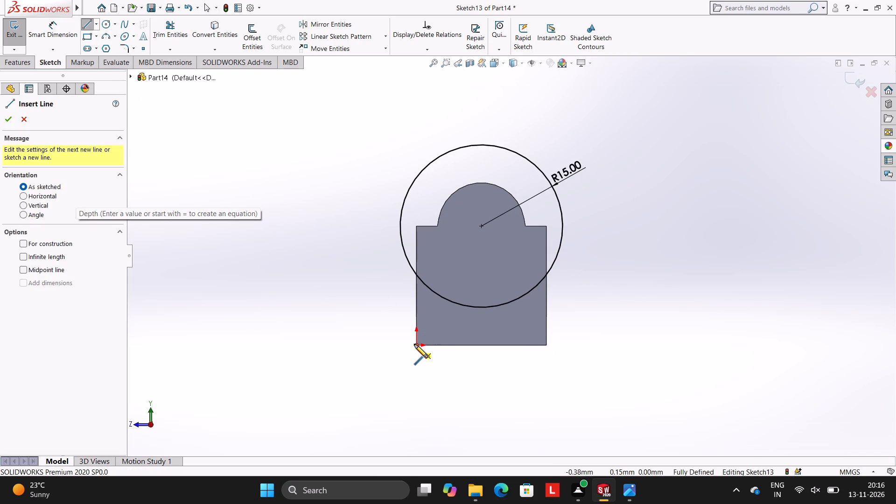
left_click(417, 344)
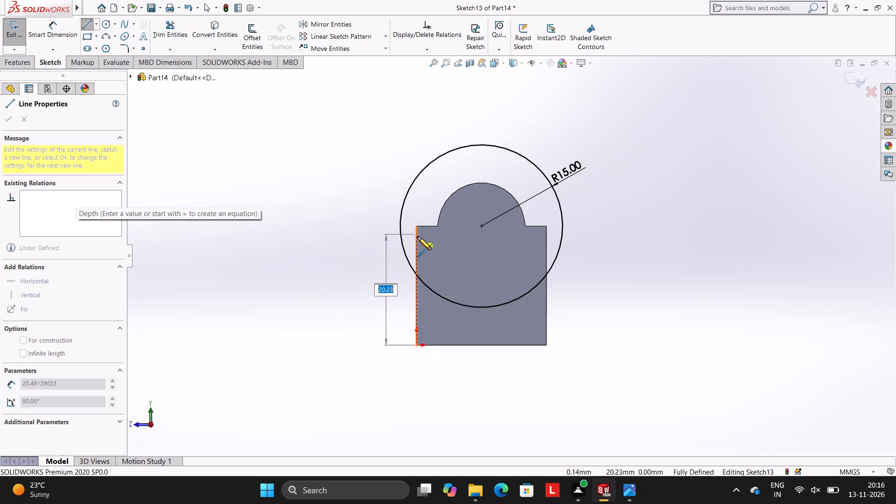
left_click(418, 237)
left_click(548, 238)
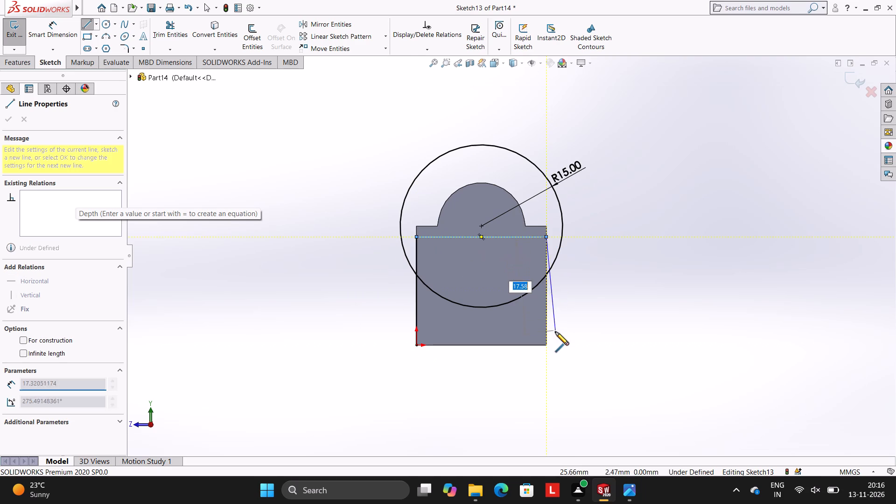
left_click(547, 344)
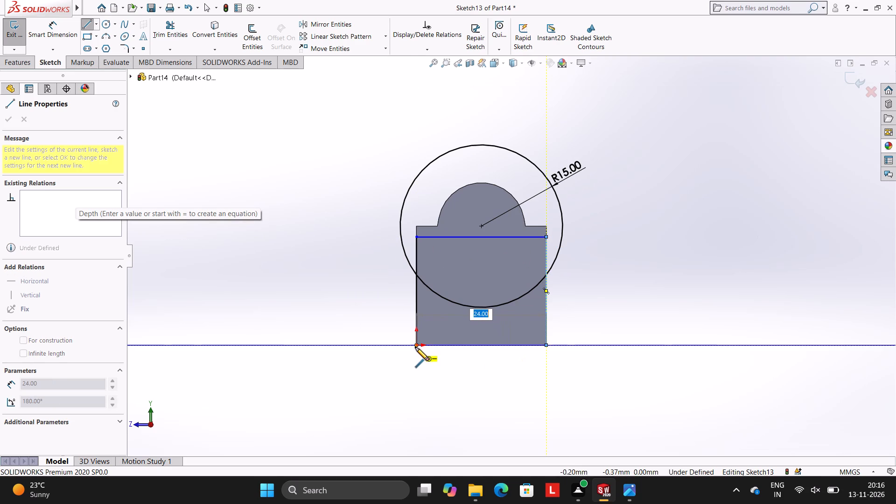
left_click(415, 346)
key("Escape")
key("Escape")
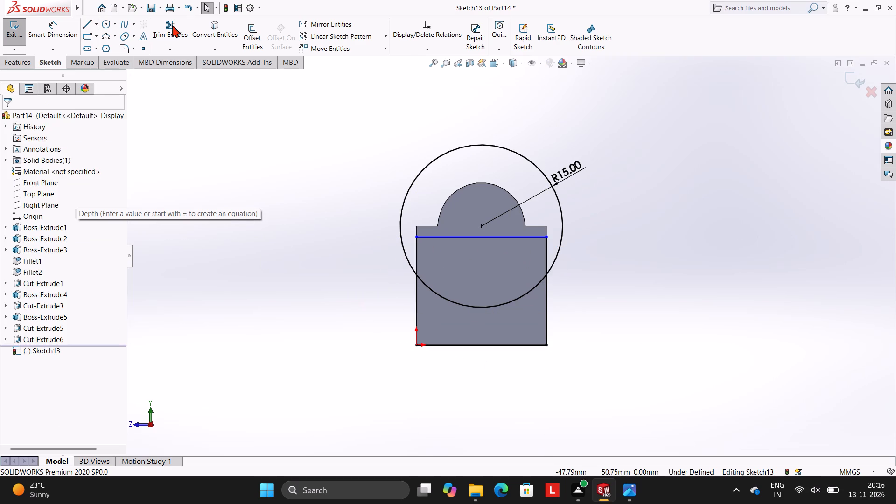
Trim the circle's outer arc, the rectangle's top line and both sides above the arc, leaving a closed profile with a concave top.
left_click(172, 25)
left_click(439, 158)
left_click(457, 239)
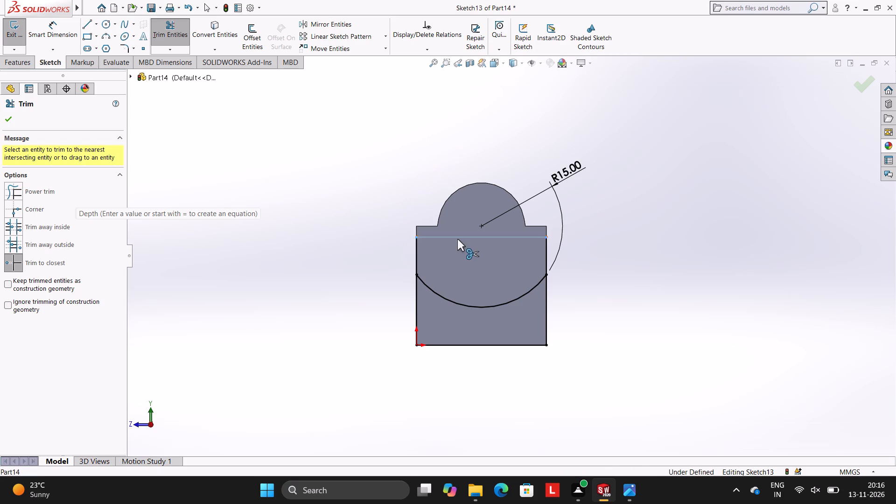
left_click(418, 253)
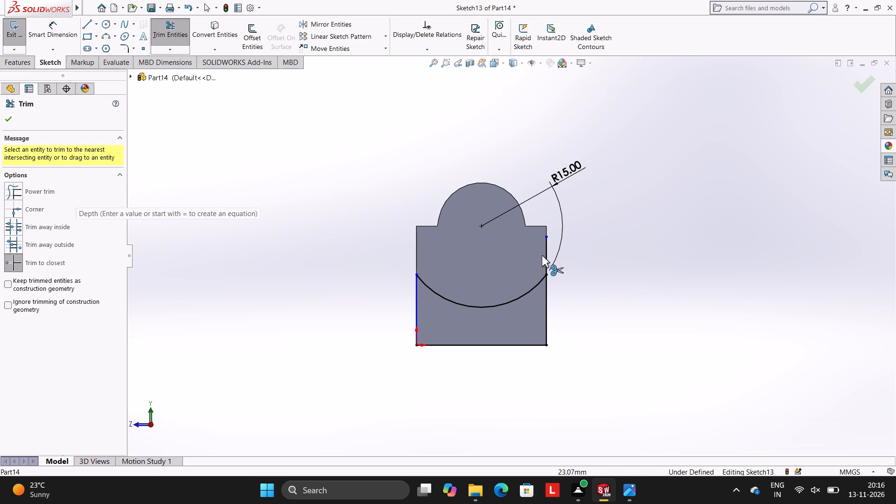
left_click(546, 255)
key("Escape")
key("Escape")
Dimension the height of the profile's vertical side line that rises from the sketch origin.
left_click(53, 33)
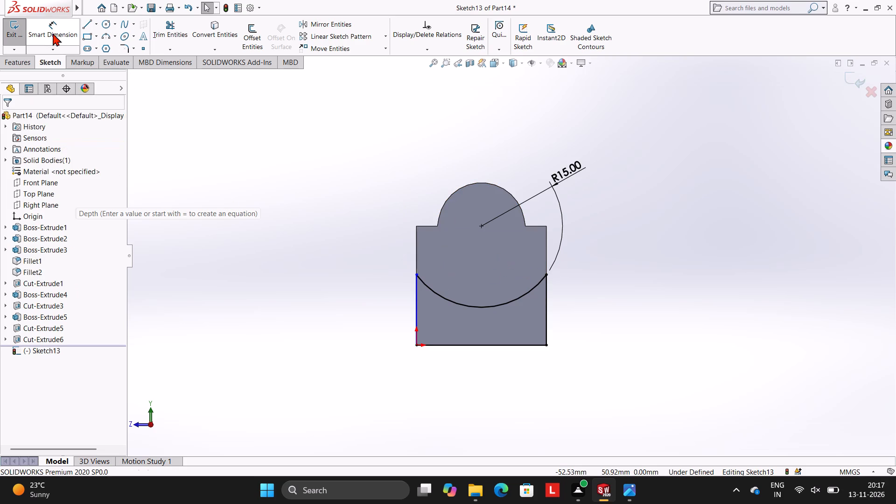
left_click(417, 295)
left_click(337, 280)
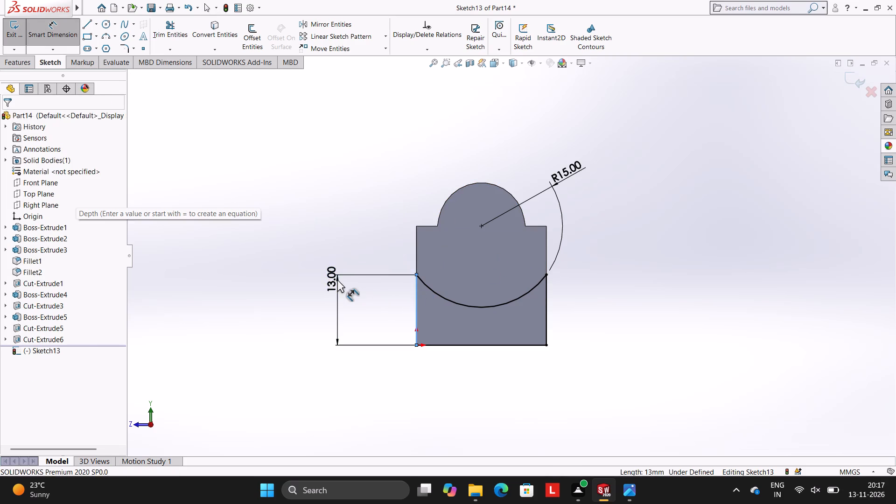
left_click(296, 263)
left_click(310, 229)
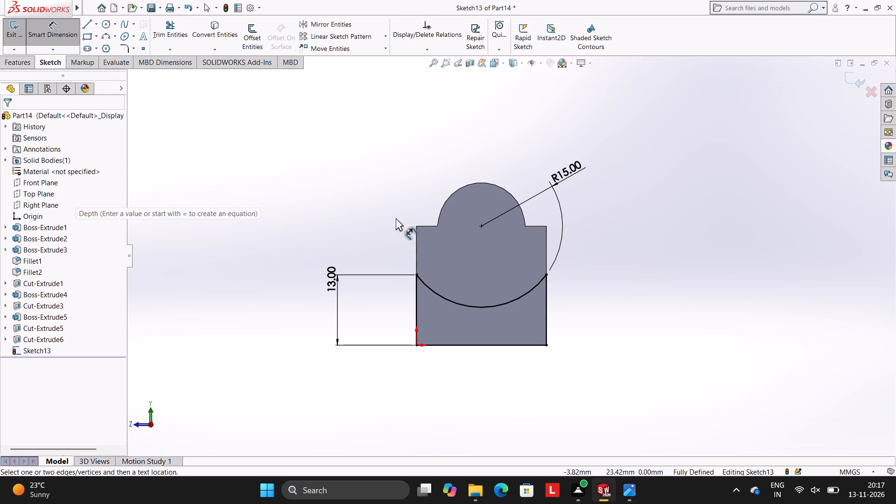
Extrude the concave-topped profile as a 70 mm blind boss, reversed to run back along the part to the far post.
left_click(21, 60)
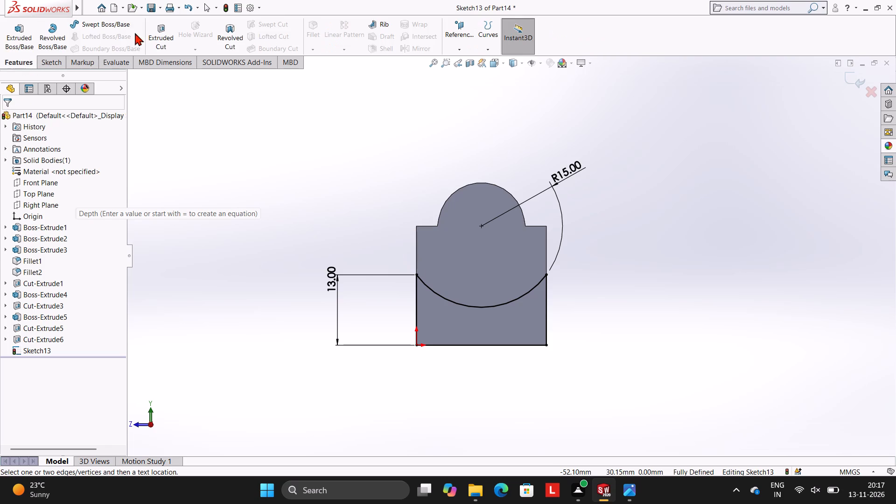
left_click(23, 31)
middle_click_drag(229, 122, 294, 144)
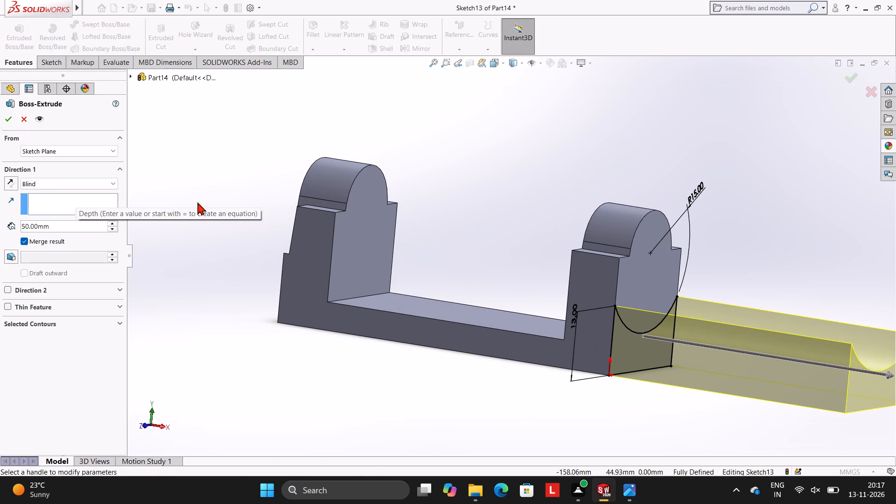
left_click(12, 185)
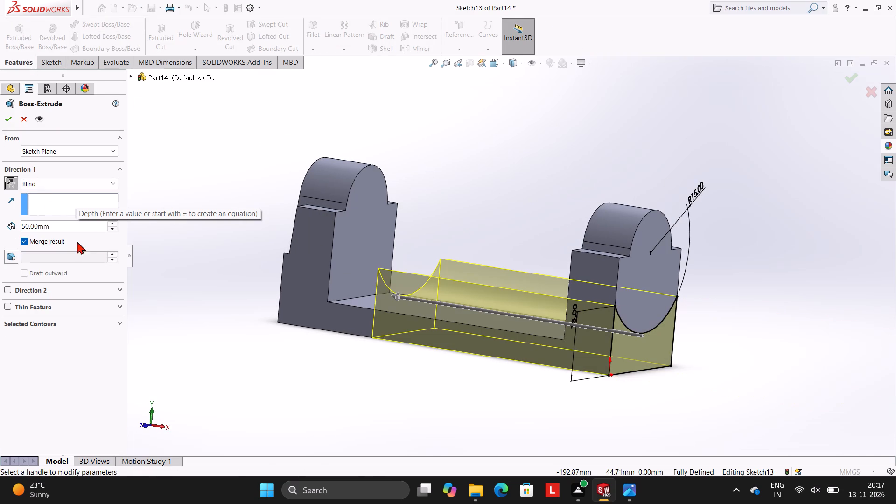
left_click(65, 231)
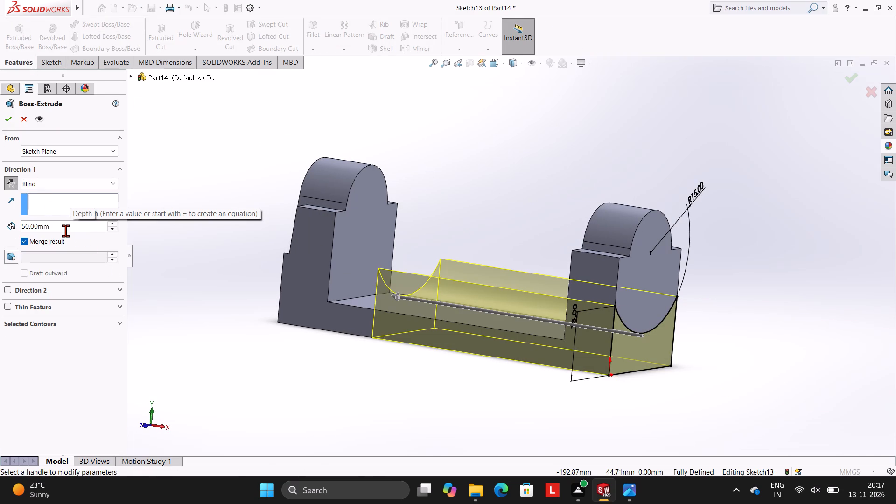
key("BackSpace")
key("BackSpace")
key("BackSpace")
key("BackSpace")
key("BackSpace")
key("BackSpace")
key("BackSpace")
key("BackSpace")
key("BackSpace")
key("BackSpace")
key("BackSpace")
key("BackSpace")
key("BackSpace")
type("70")
key("Return")
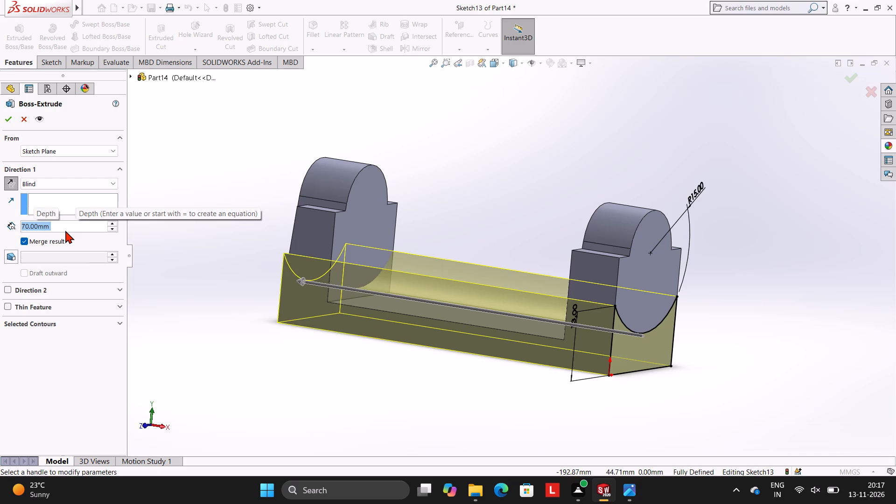
middle_click_drag(408, 193, 443, 209)
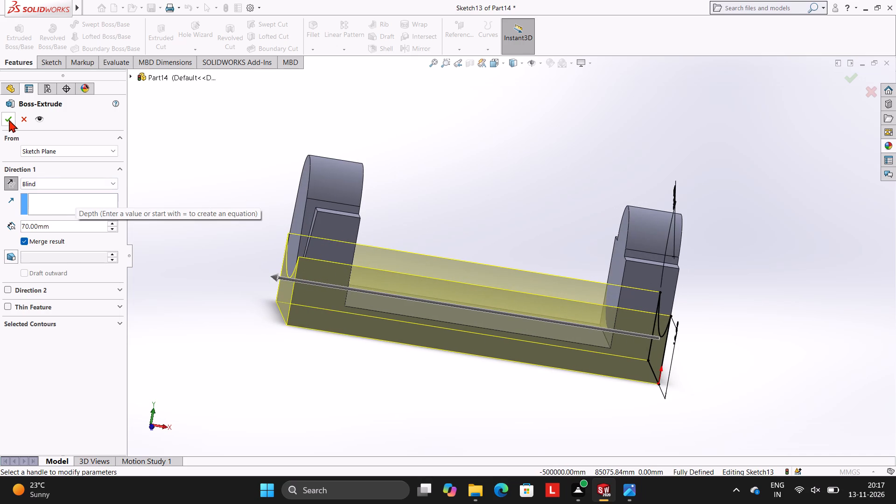
left_click(8, 119)
left_click(445, 137)
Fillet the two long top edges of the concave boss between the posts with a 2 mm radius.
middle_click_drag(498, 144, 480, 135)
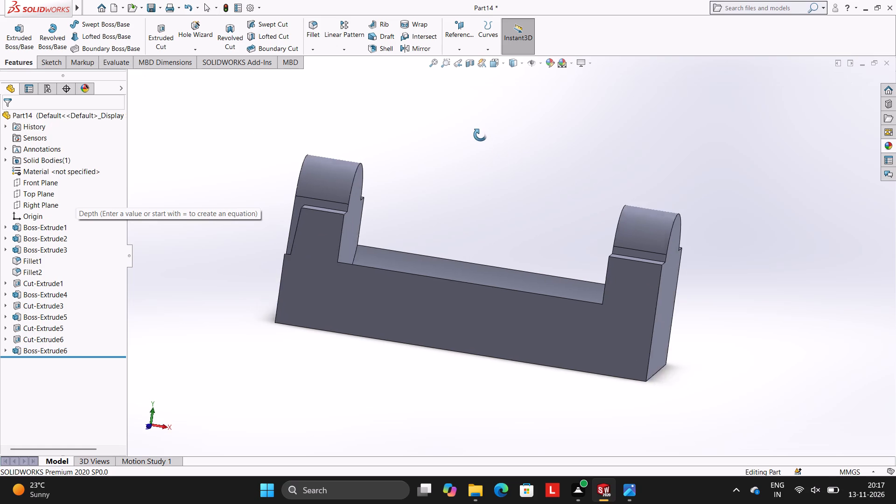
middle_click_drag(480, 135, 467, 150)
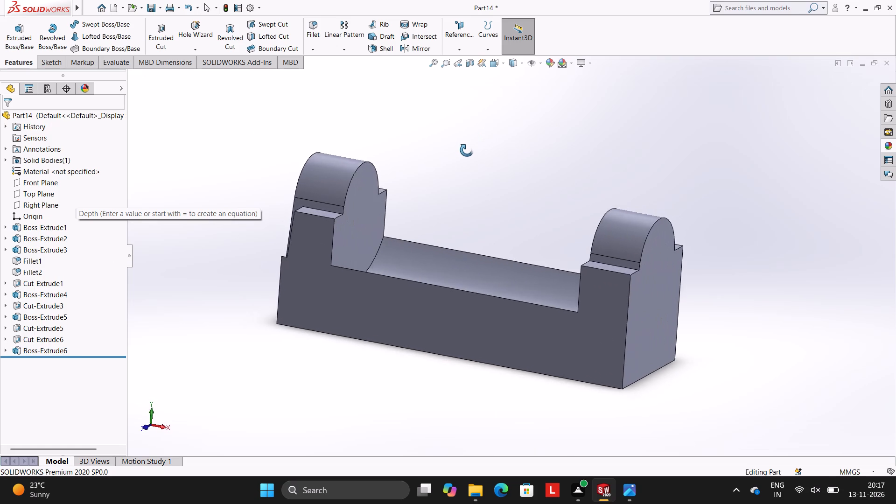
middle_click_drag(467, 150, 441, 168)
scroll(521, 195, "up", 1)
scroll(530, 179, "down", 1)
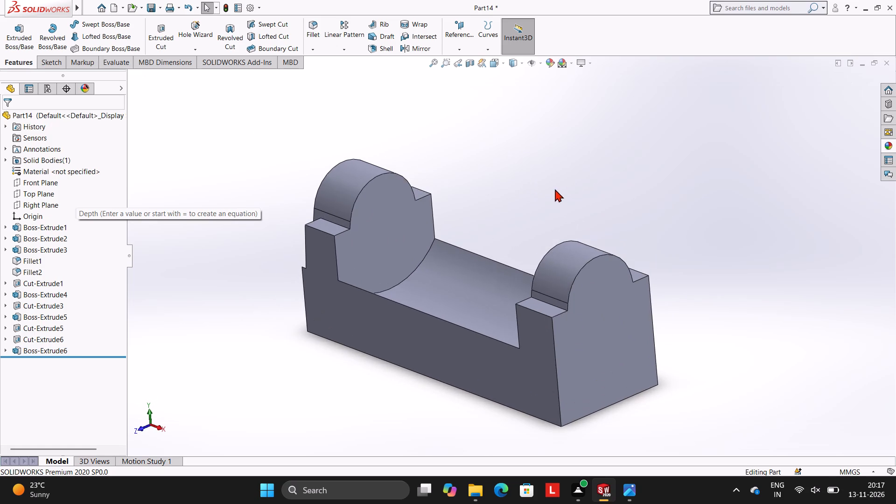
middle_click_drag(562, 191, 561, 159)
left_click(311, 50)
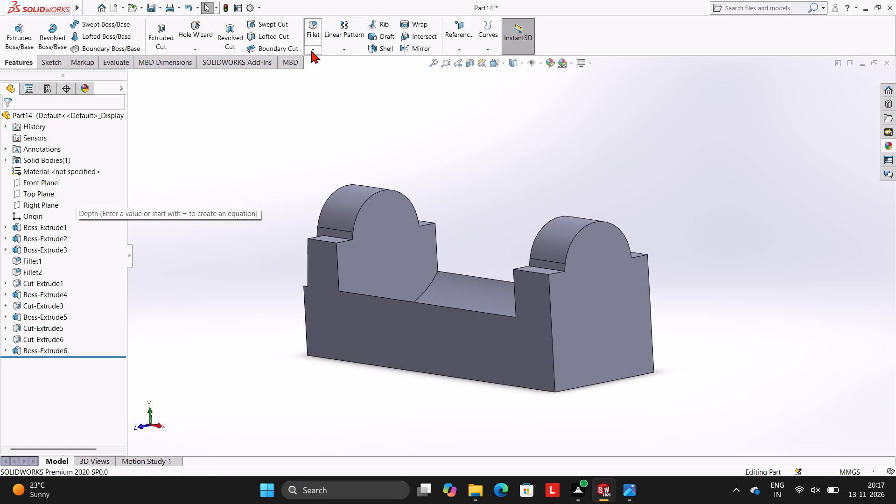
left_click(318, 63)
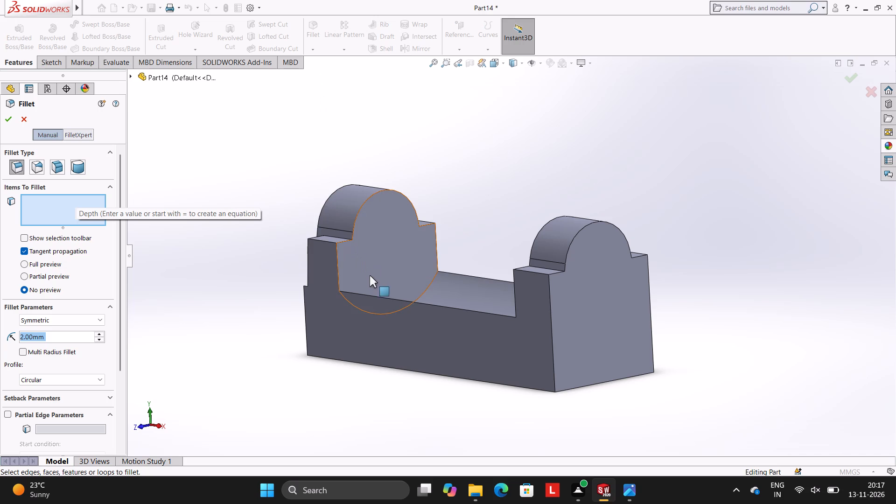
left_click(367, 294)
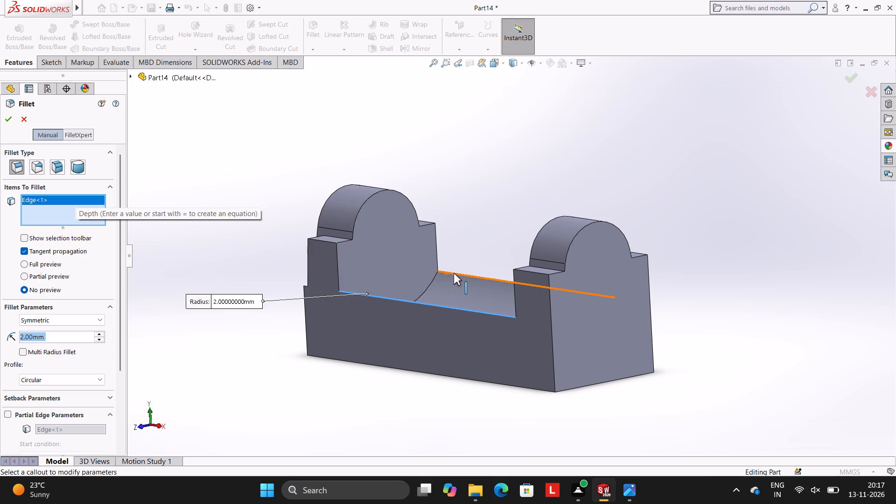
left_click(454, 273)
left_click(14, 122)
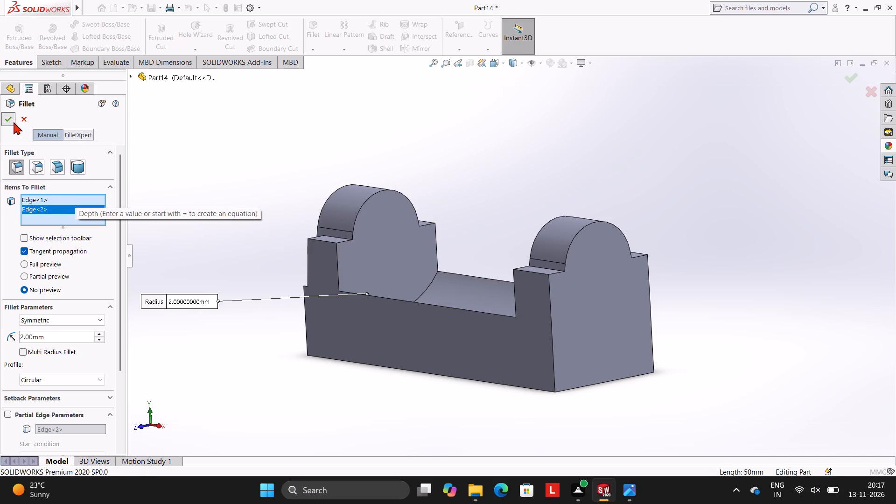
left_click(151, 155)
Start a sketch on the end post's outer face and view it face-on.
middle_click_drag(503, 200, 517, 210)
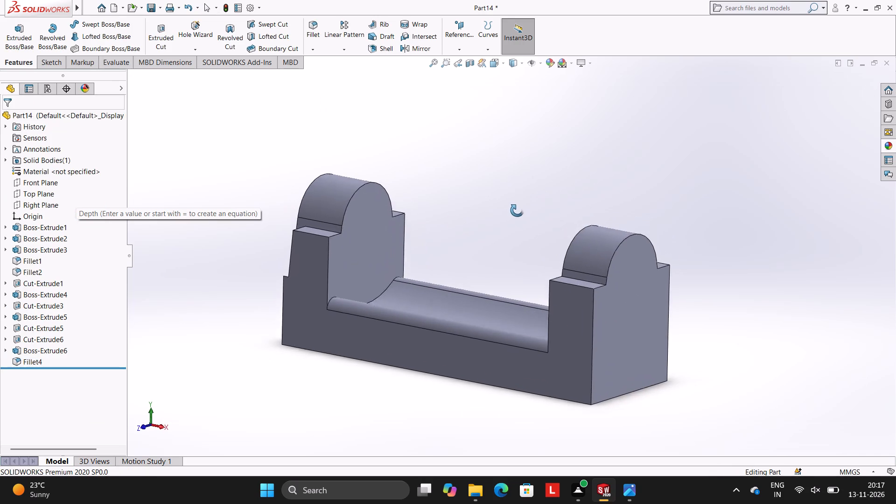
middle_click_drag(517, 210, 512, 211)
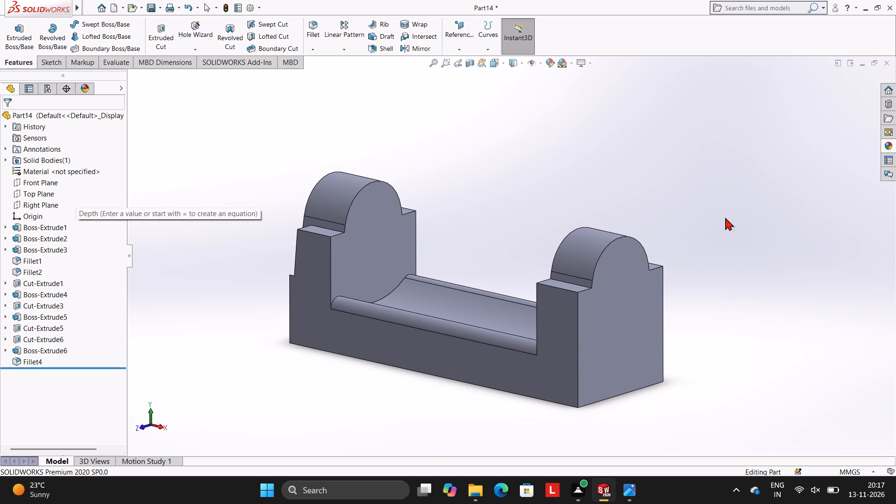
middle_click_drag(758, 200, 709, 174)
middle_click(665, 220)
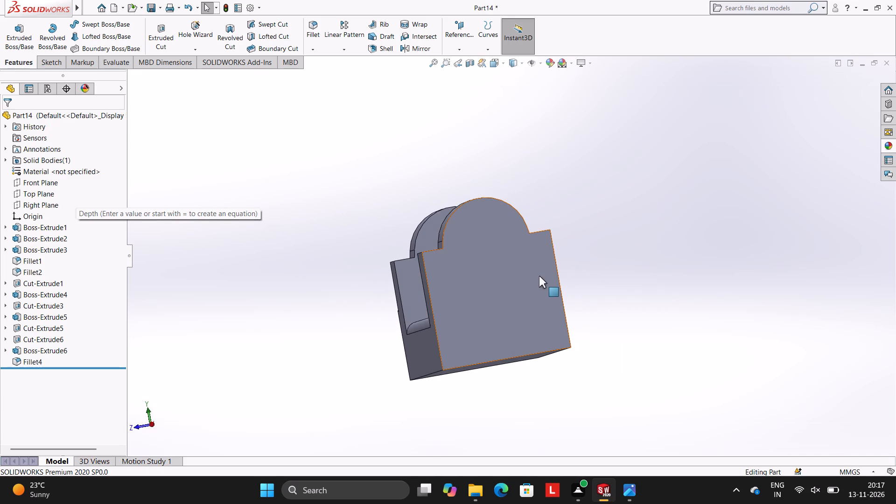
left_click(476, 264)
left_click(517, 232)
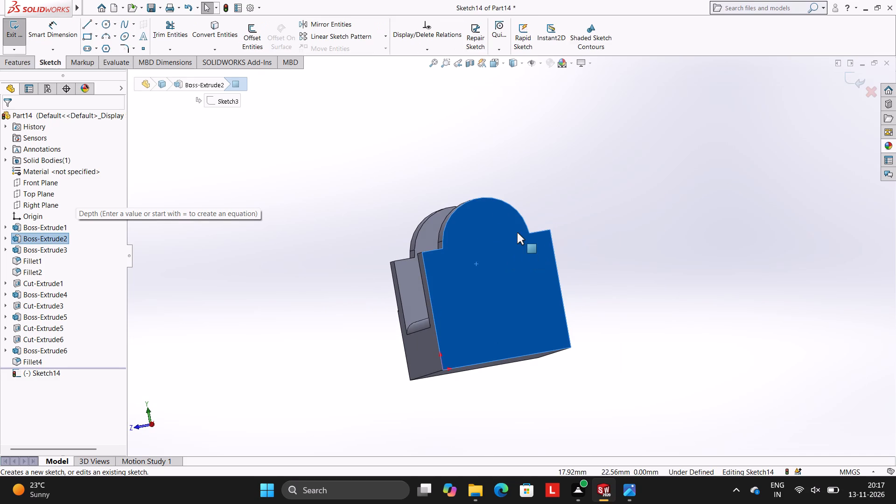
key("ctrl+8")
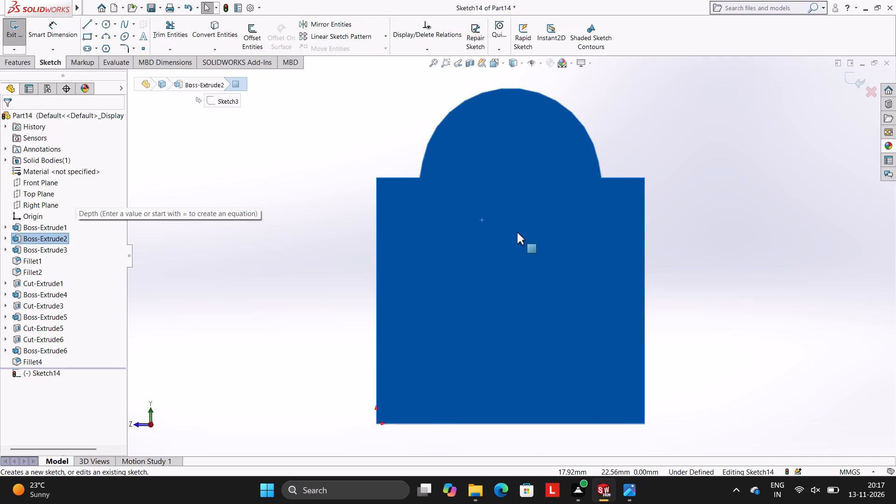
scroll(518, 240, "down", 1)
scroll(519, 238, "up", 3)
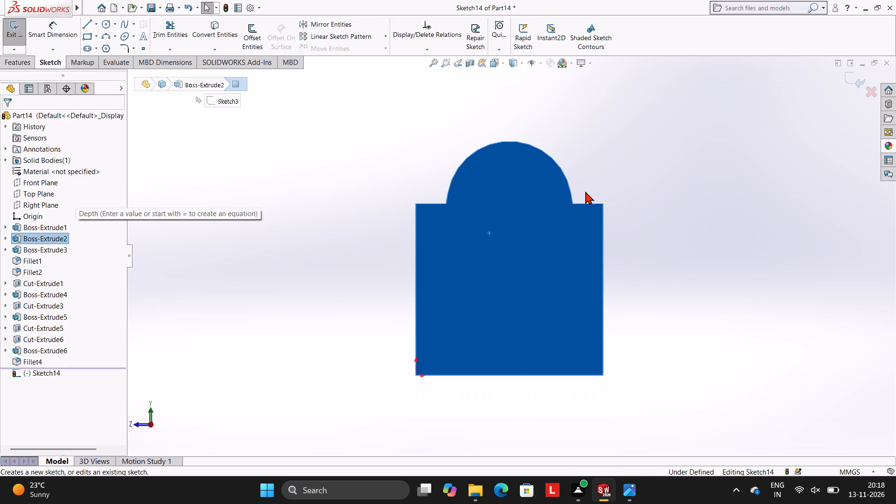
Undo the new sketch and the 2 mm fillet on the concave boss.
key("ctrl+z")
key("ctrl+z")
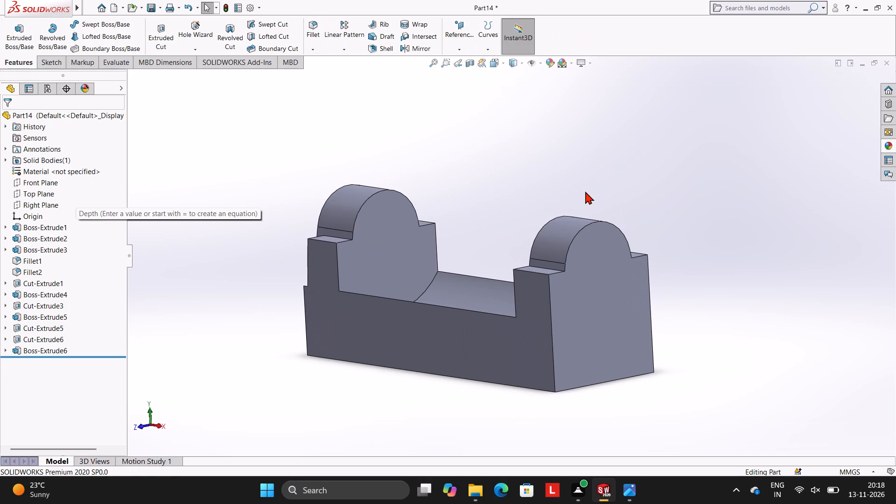
Start a new sketch on the end post's outer face and view it face-on.
middle_click_drag(665, 223, 642, 198)
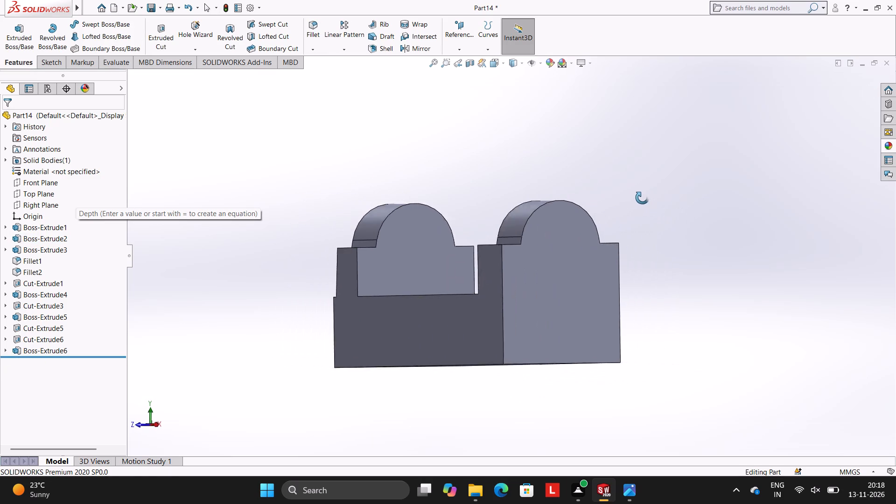
middle_click_drag(642, 198, 623, 202)
left_click(446, 304)
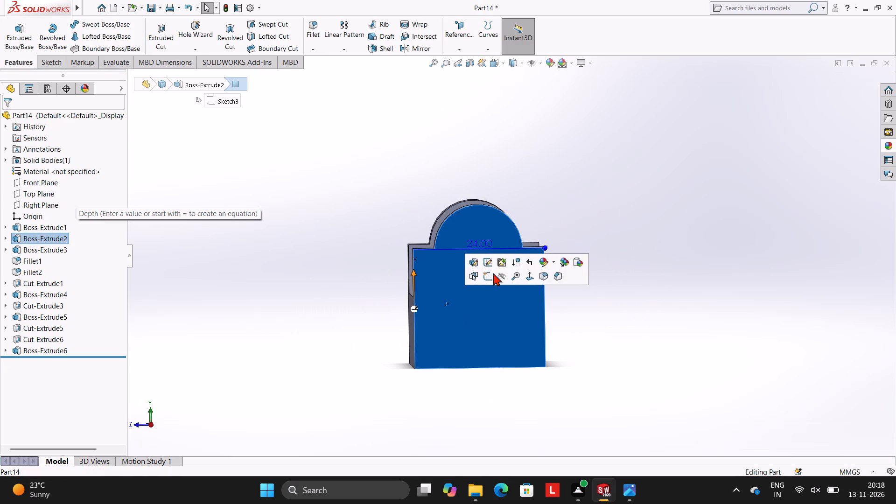
left_click(488, 273)
key("ctrl+8")
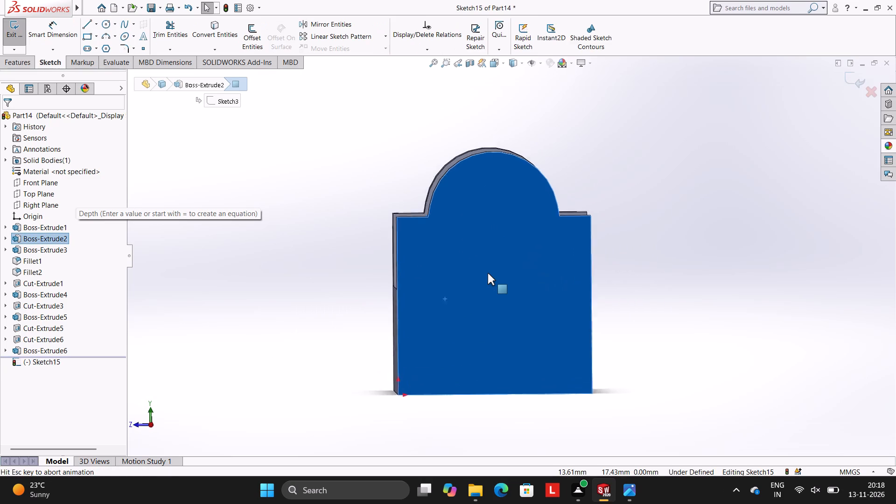
scroll(436, 241, "up", 1)
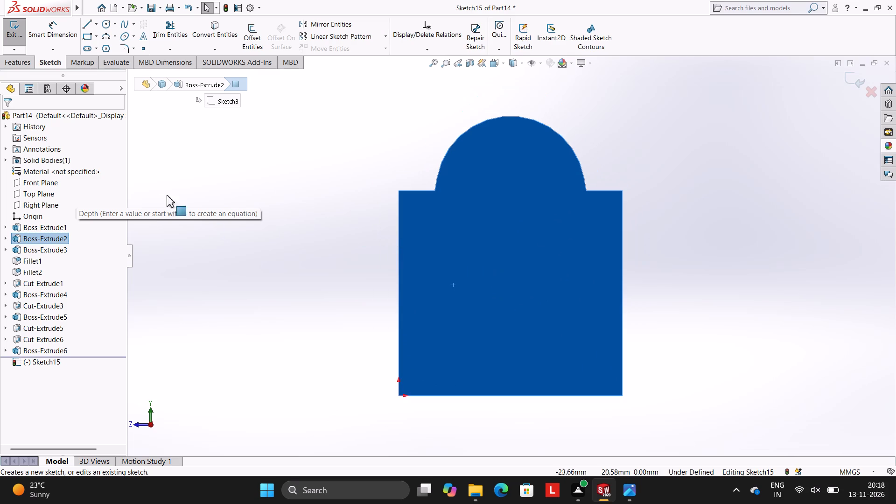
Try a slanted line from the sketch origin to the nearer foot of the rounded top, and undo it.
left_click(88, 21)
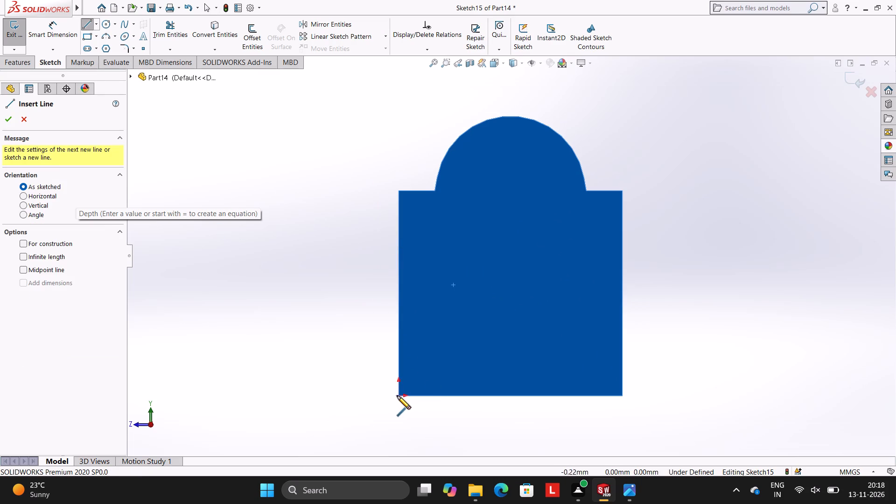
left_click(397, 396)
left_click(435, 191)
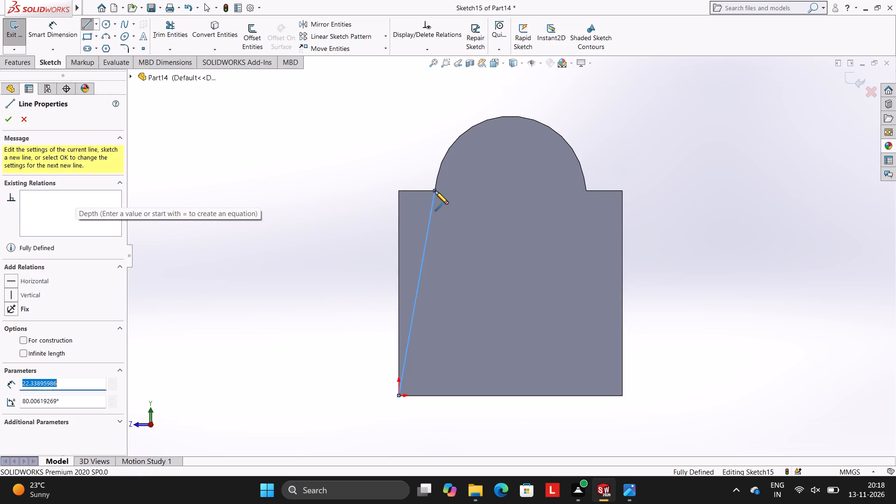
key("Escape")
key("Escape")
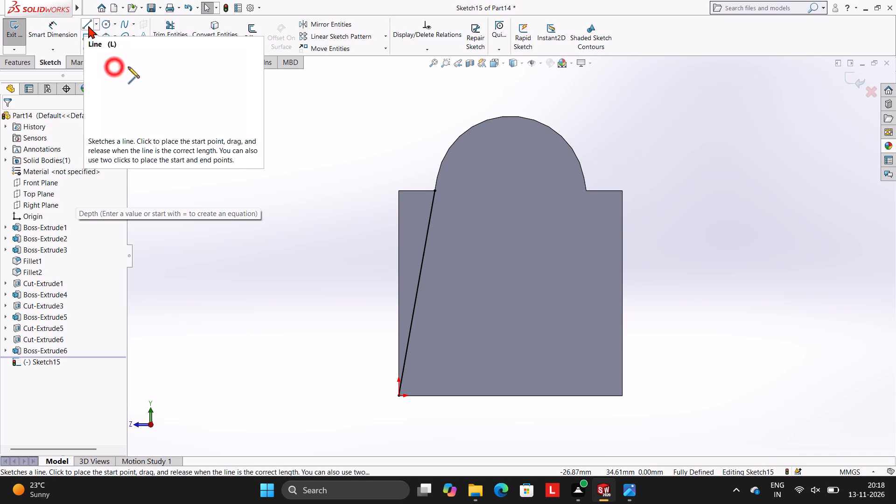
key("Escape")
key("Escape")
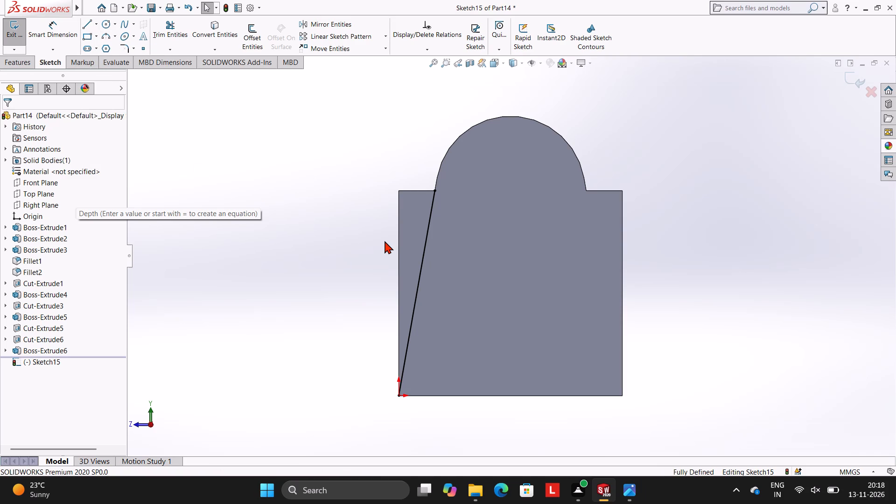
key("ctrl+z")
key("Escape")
Draw a line about 27.5 mm long at about 80° from the sketch origin through the nearer foot of the rounded top.
left_click(90, 16)
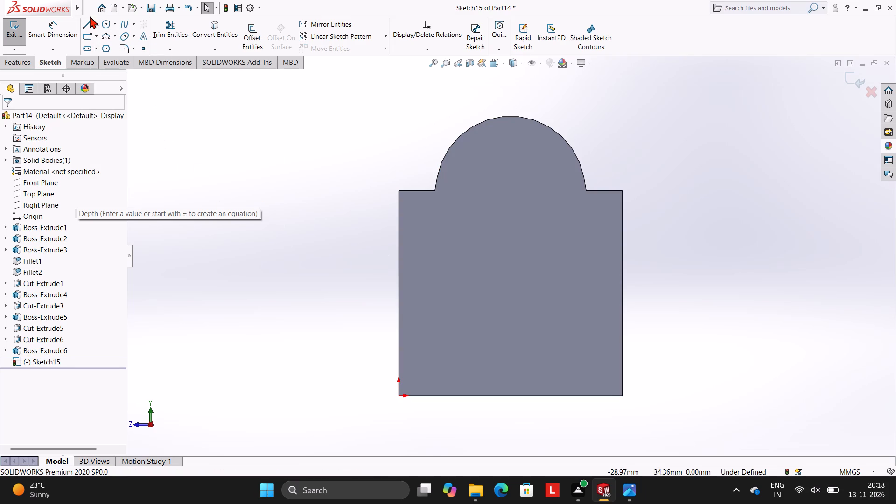
left_click(90, 19)
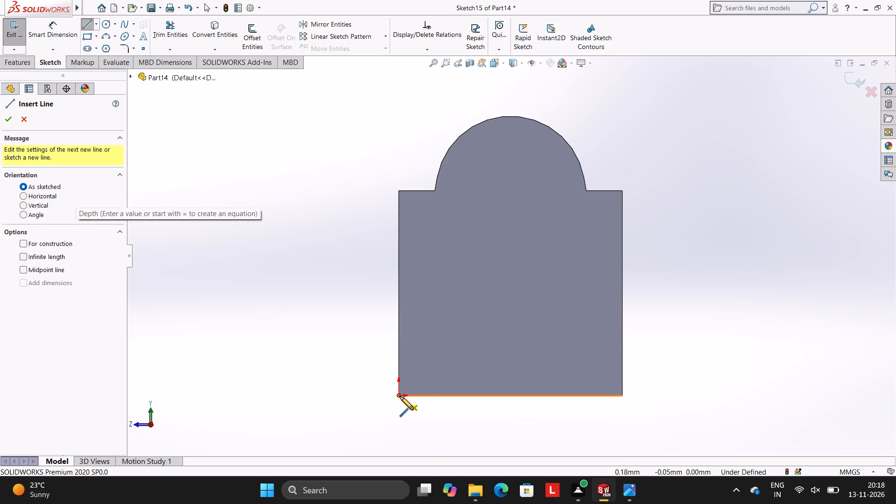
left_click(400, 396)
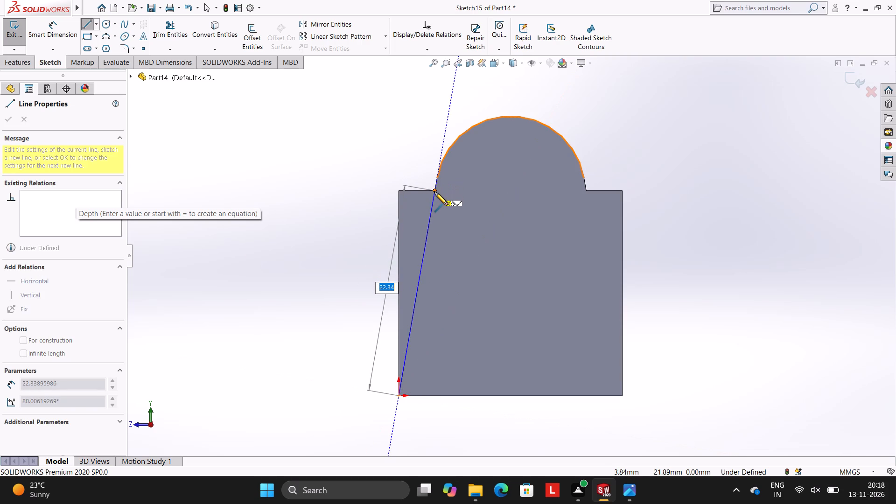
left_click(442, 143)
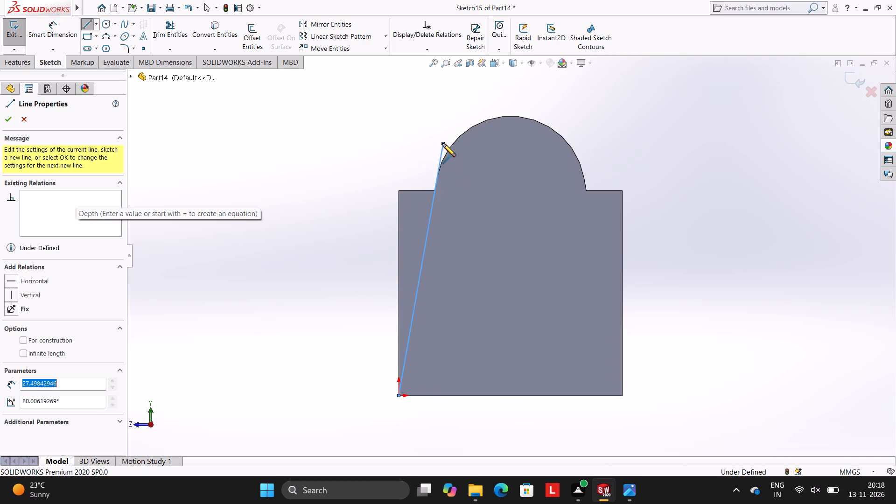
key("Escape")
key("Escape")
key("Escape")
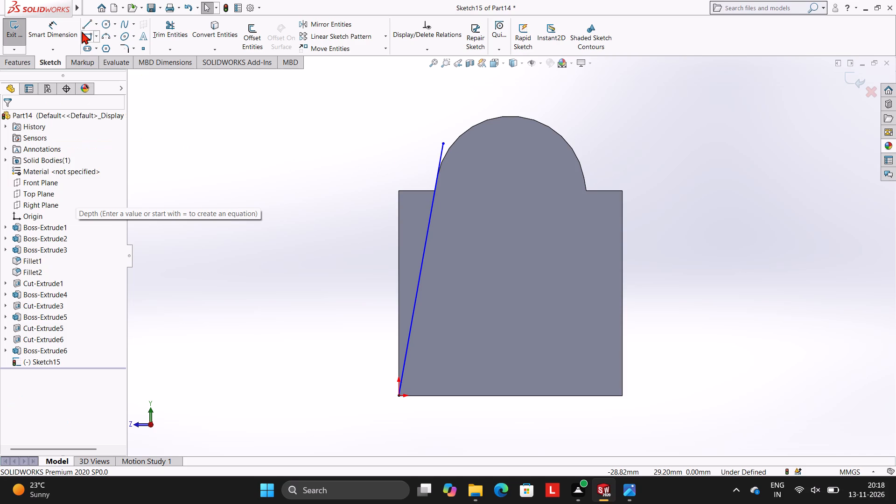
Draw a line about 26.6 mm long at about 100° from the opposite bottom corner through the far foot of the rounded top.
left_click(87, 26)
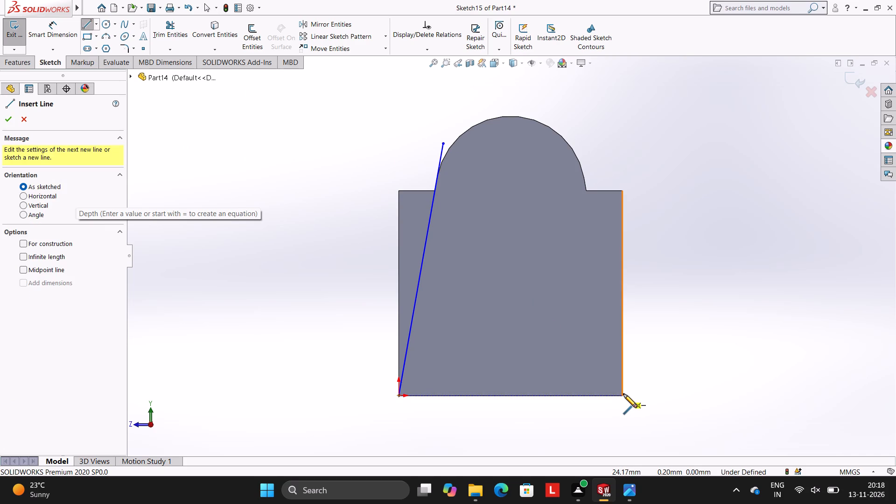
left_click(622, 397)
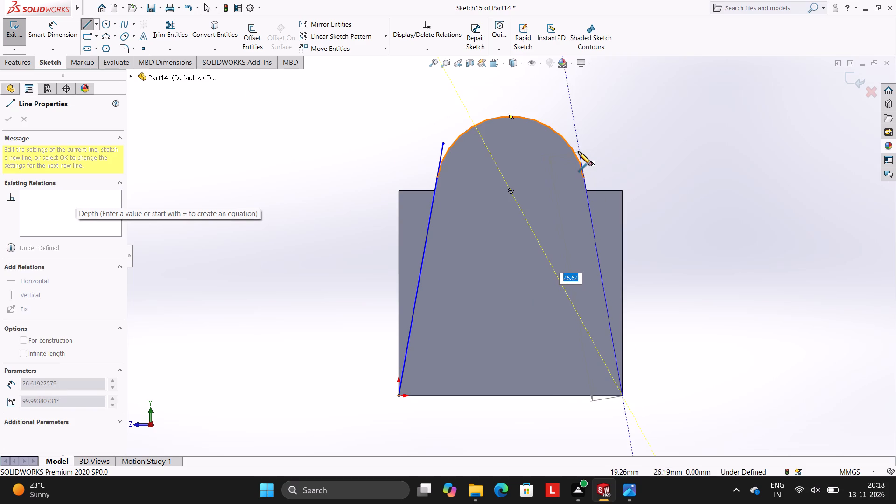
left_click(578, 152)
key("Escape")
key("Escape")
key("Escape")
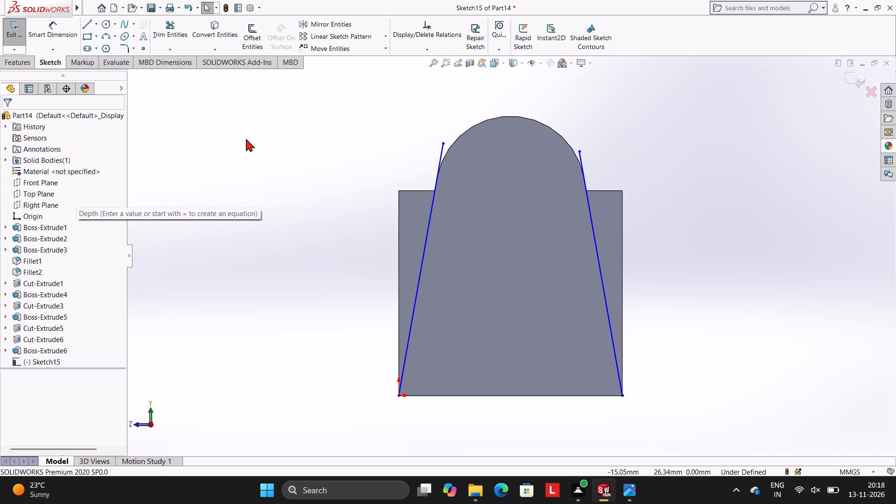
Draw a horizontal line between the face's shoulder corners and 22 mm vertical lines along both sides to the bottom corners.
left_click(85, 29)
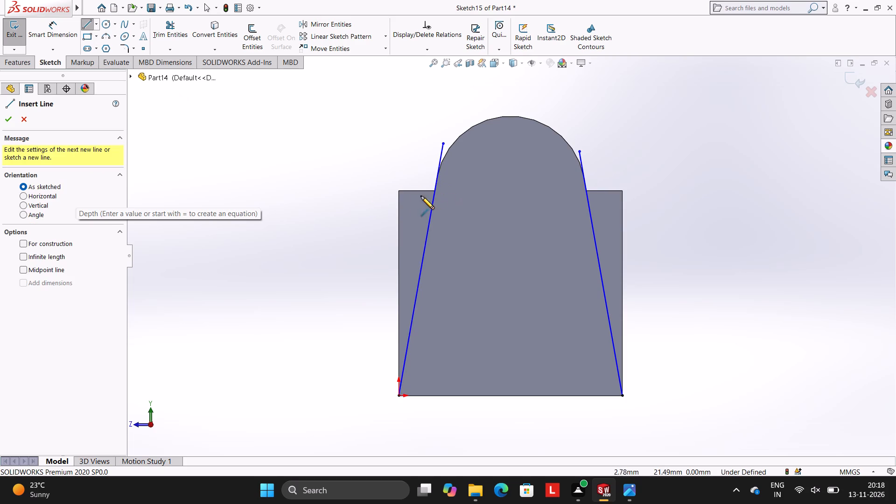
left_click(399, 191)
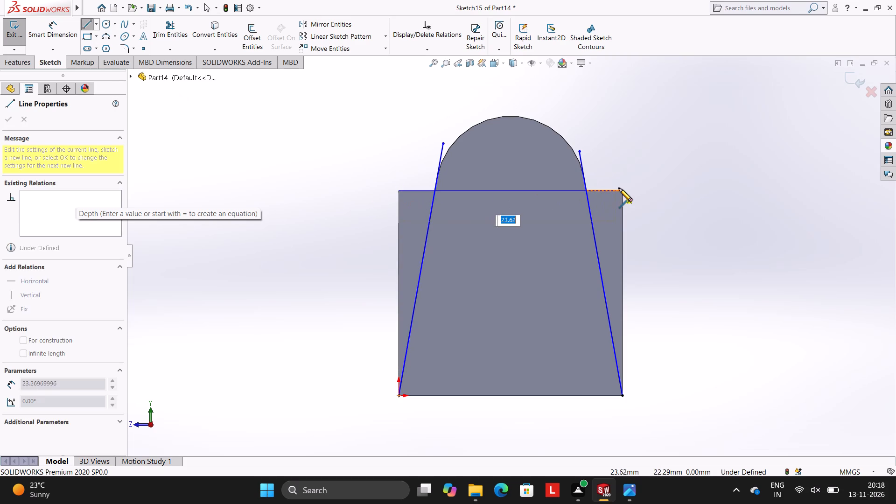
left_click(622, 191)
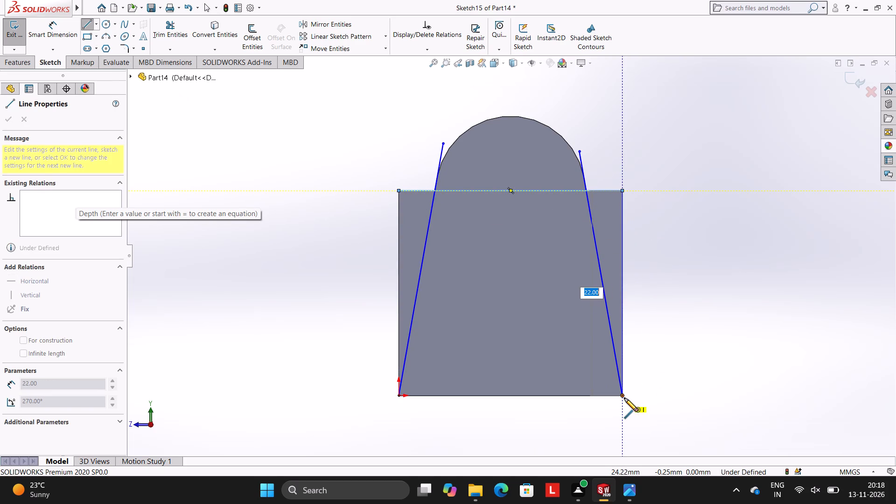
left_click(623, 395)
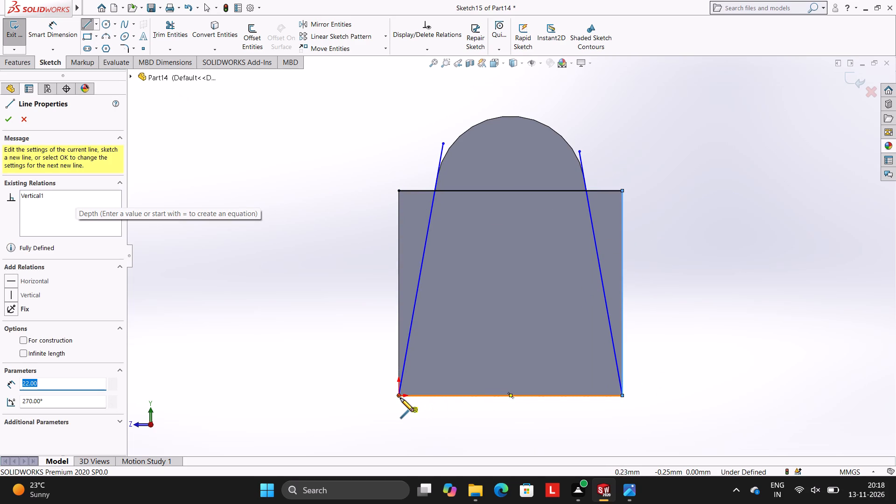
left_click(400, 398)
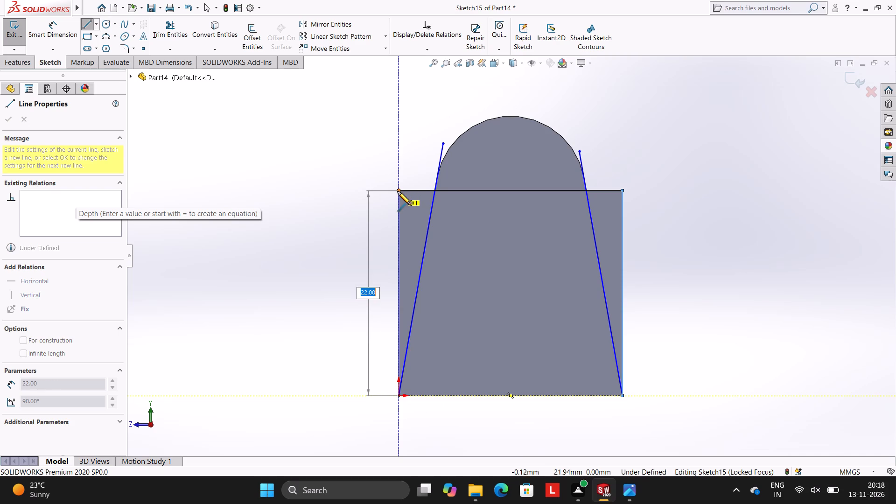
left_click(398, 191)
key("Escape")
key("Escape")
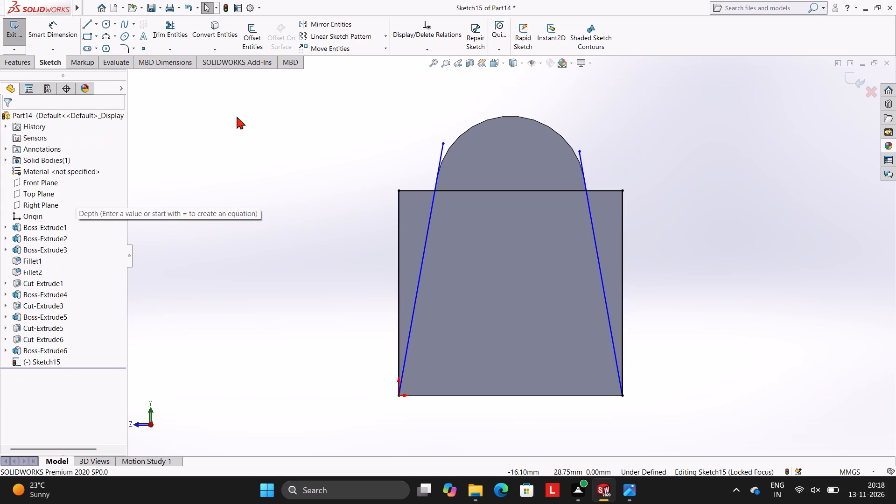
Trim the slanted lines' ends above the shoulders and the horizontal line's middle portion, leaving a closed triangle on each side.
left_click(163, 24)
left_click(444, 149)
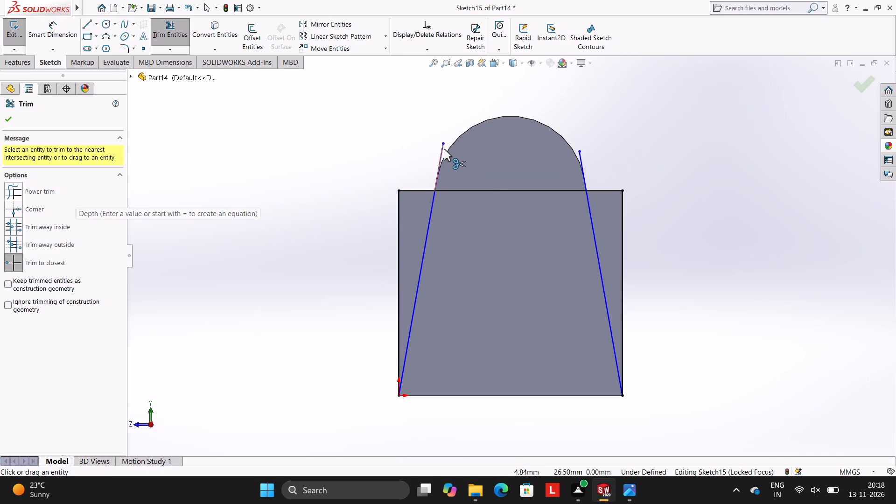
left_click(480, 193)
left_click(584, 168)
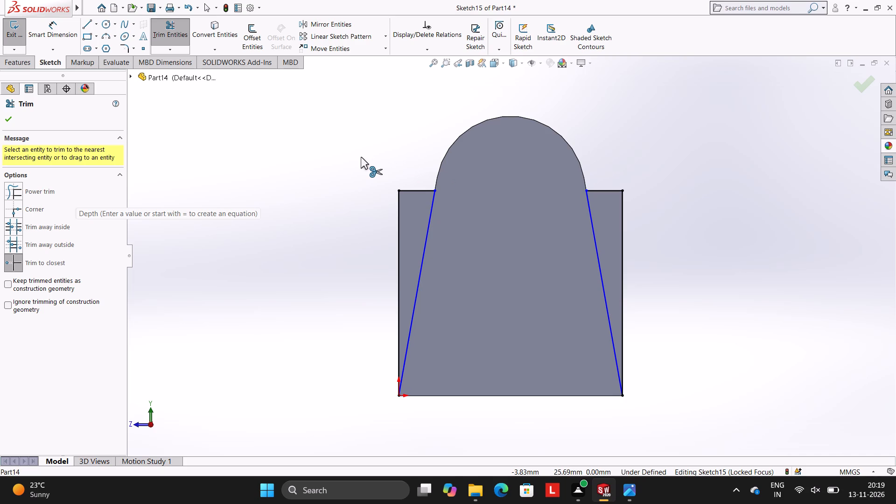
key("Escape")
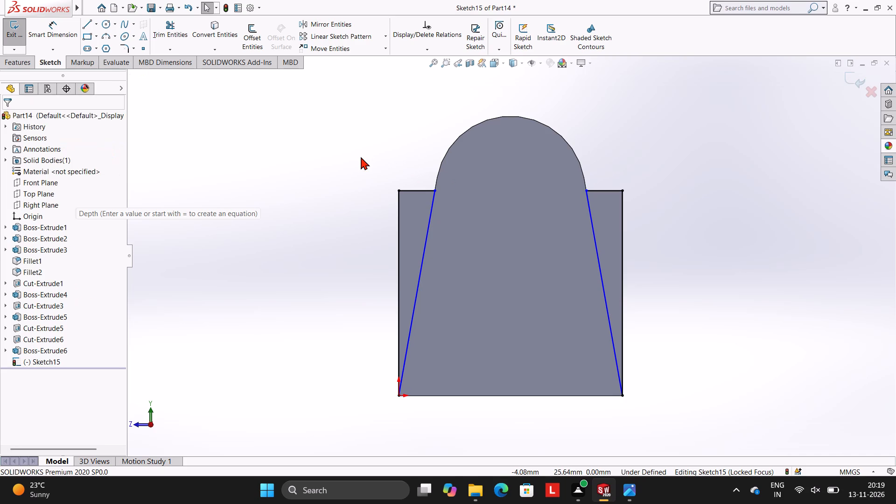
key("Escape")
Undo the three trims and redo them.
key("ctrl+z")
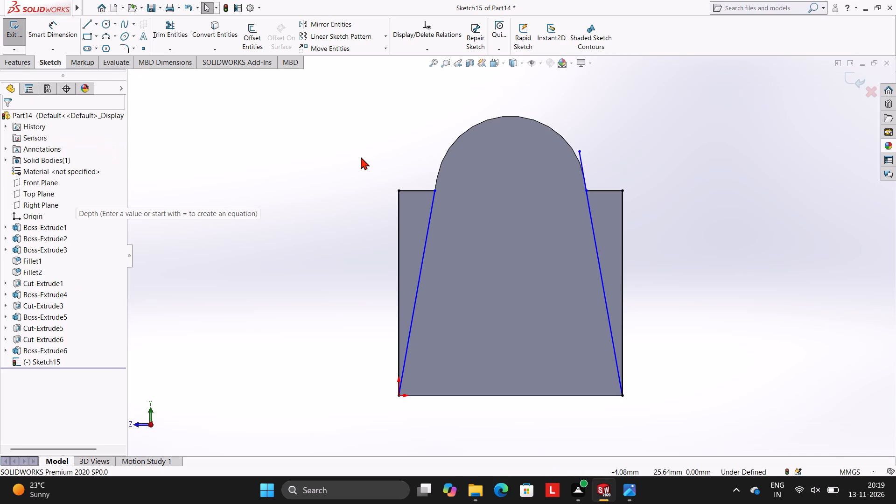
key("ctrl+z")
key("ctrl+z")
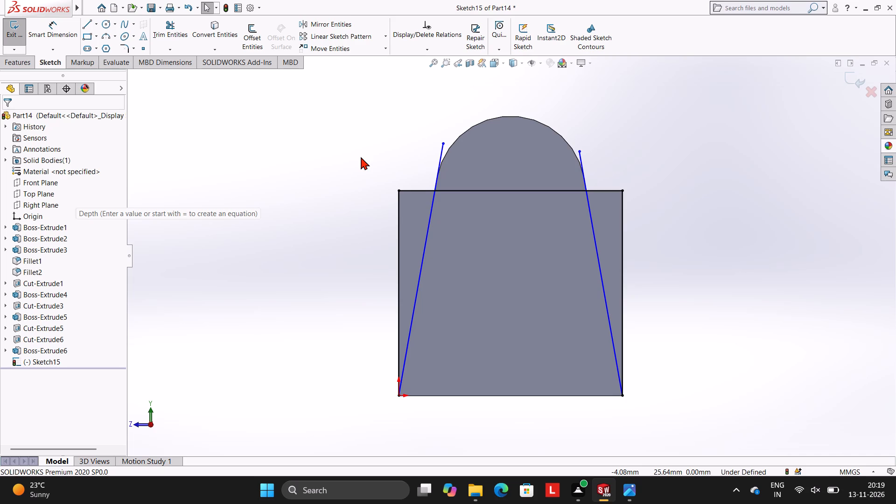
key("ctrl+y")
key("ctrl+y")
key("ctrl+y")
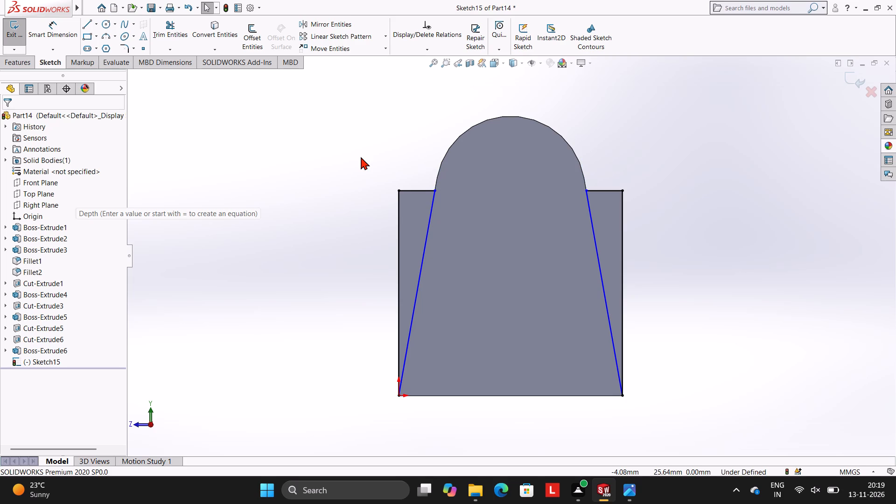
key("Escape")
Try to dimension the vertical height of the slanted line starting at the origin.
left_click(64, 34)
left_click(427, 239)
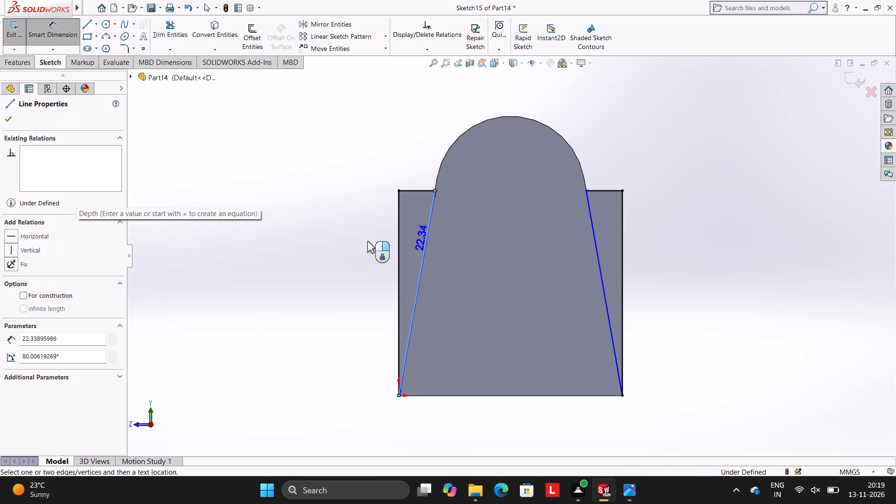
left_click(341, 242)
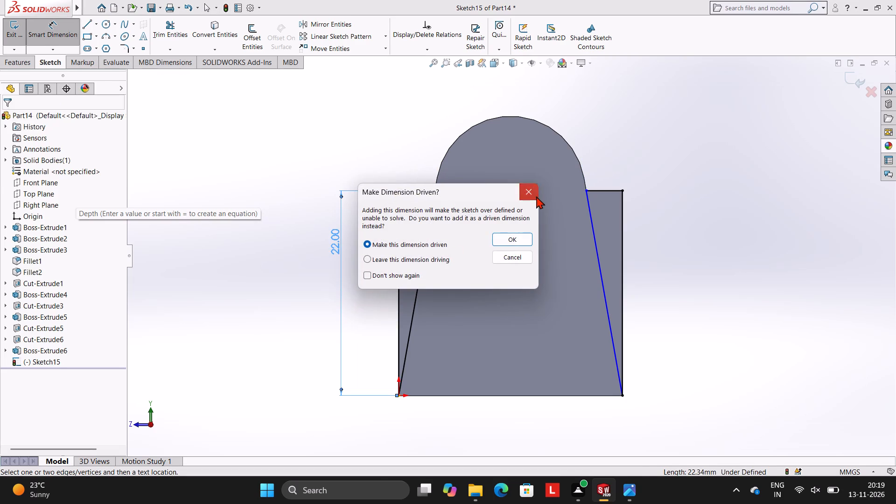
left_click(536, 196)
Dimension the angle between each slanted line and the vertical line beside it, accepting the angles as drawn.
left_click(588, 206)
left_click(623, 207)
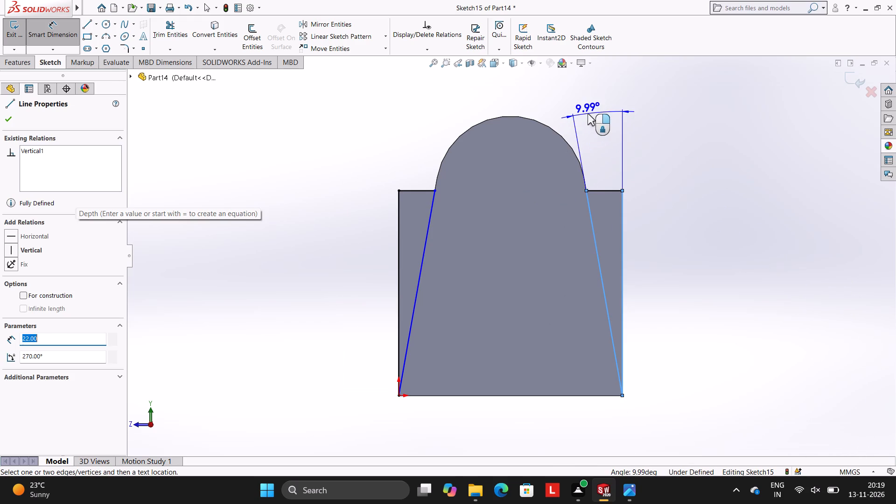
left_click(588, 113)
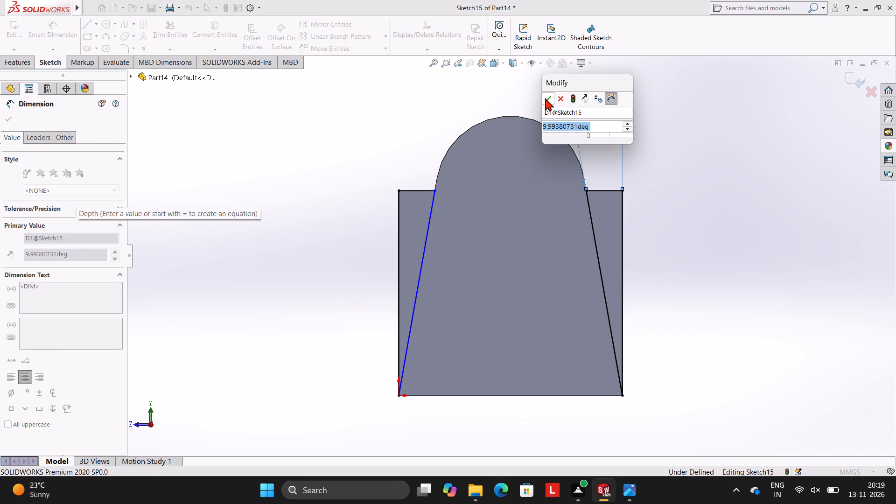
left_click(545, 98)
left_click(674, 156)
left_click(425, 251)
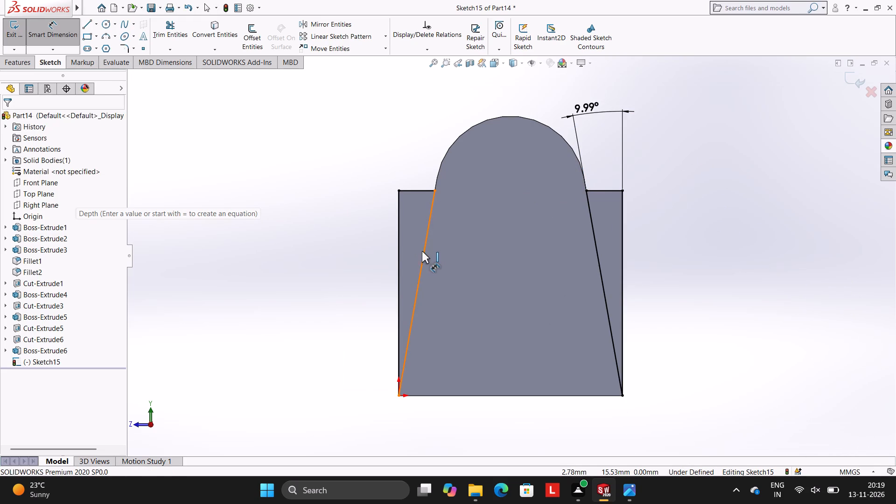
left_click(399, 245)
left_click(409, 155)
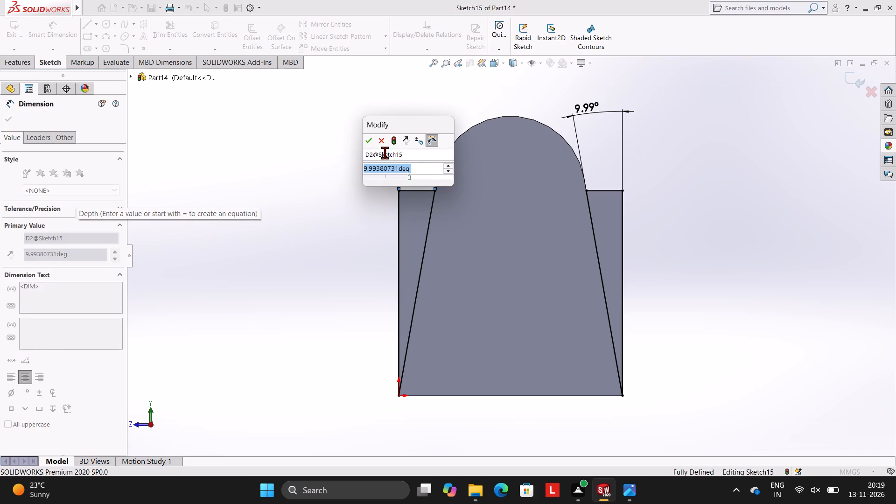
left_click(371, 144)
left_click(312, 123)
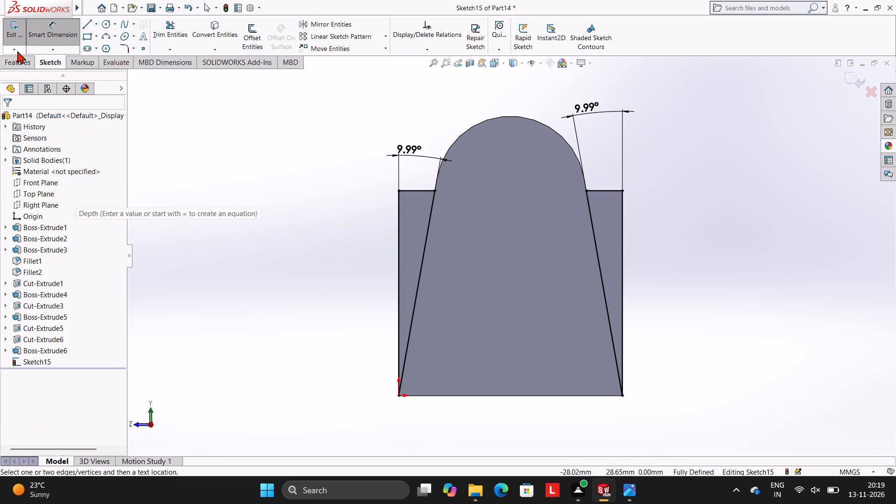
Extrude-cut the two side triangles with a 70 mm blind depth to taper both sides of the part.
left_click(18, 63)
left_click(160, 22)
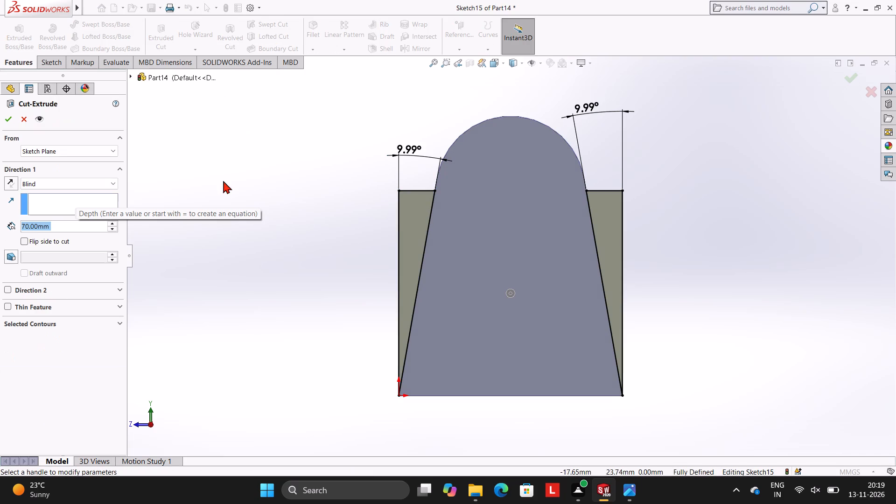
left_click(10, 123)
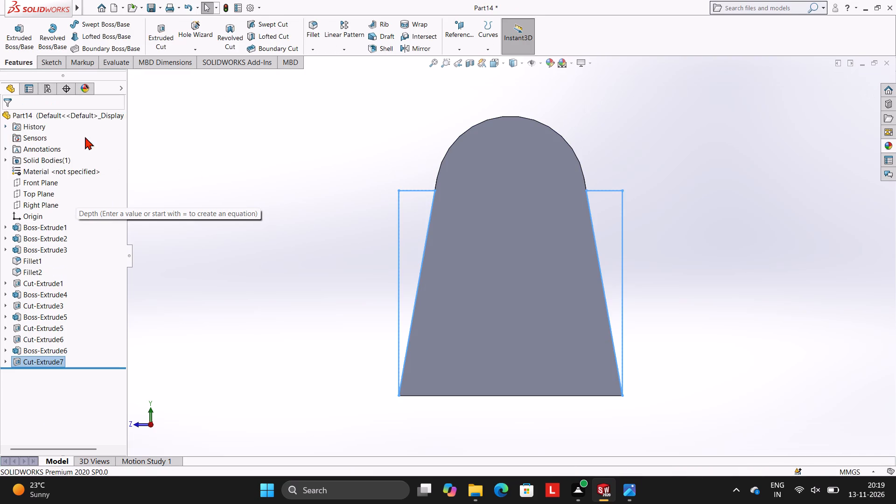
left_click(206, 145)
Examine the tapered part from several sides, including the end faces, the long side face and the underside.
middle_click_drag(229, 148, 256, 154)
scroll(307, 166, "up", 3)
middle_click_drag(534, 155, 556, 153)
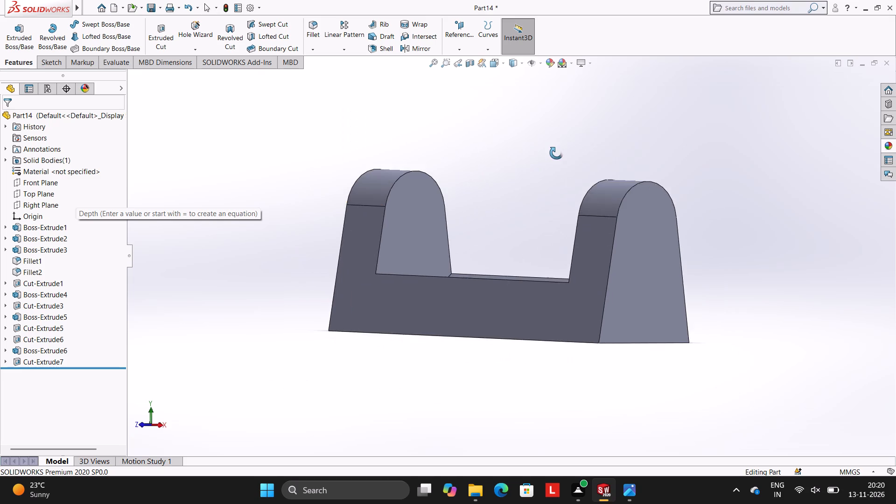
middle_click_drag(556, 153, 595, 151)
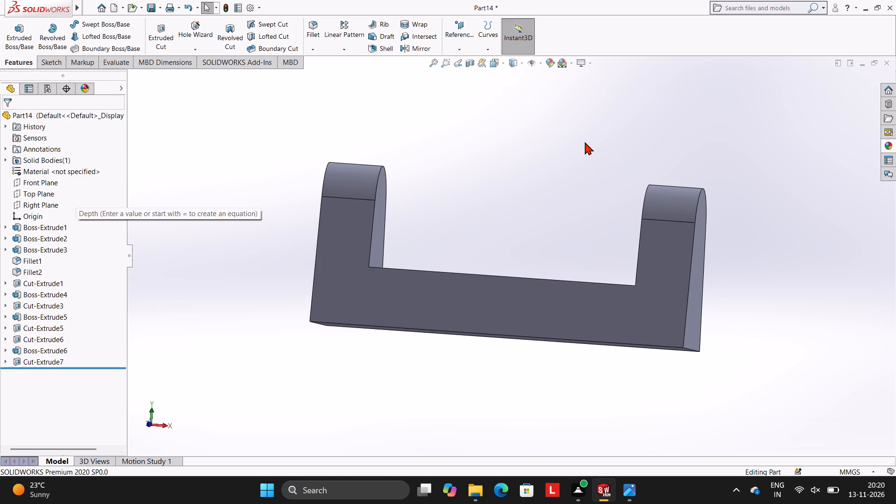
middle_click_drag(644, 161, 653, 161)
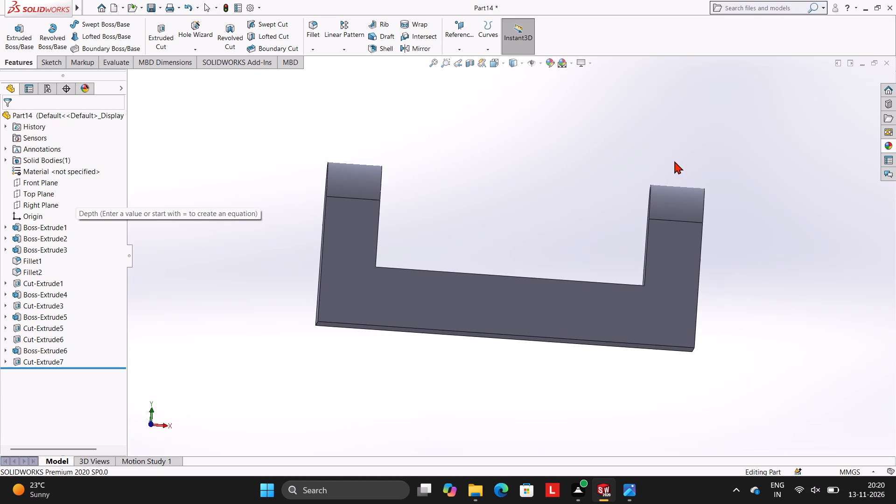
middle_click_drag(689, 171, 784, 185)
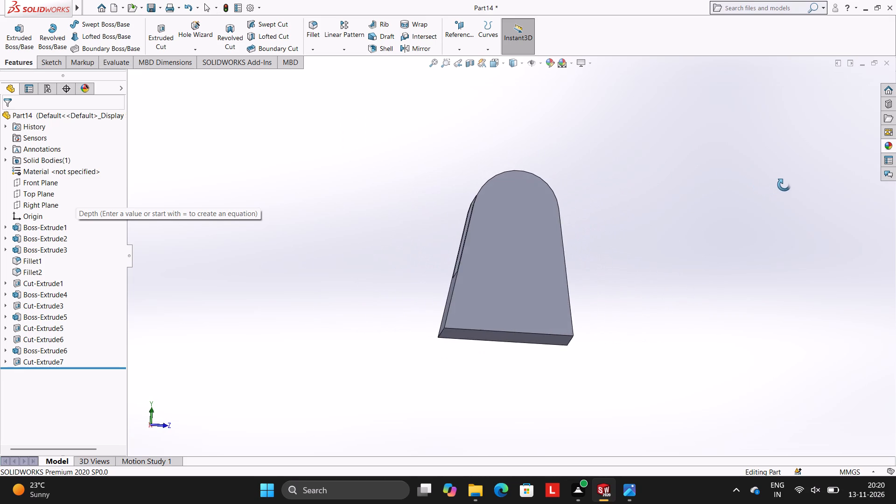
middle_click_drag(784, 185, 667, 184)
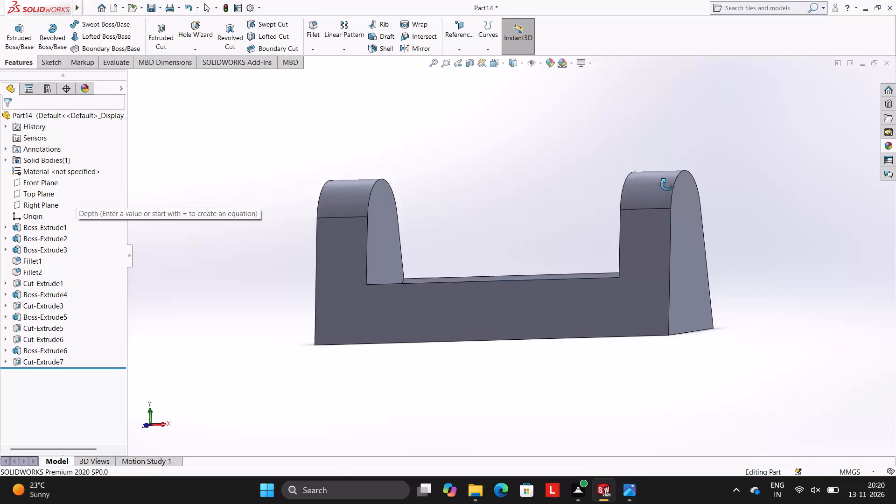
middle_click_drag(667, 184, 677, 182)
left_click(627, 308)
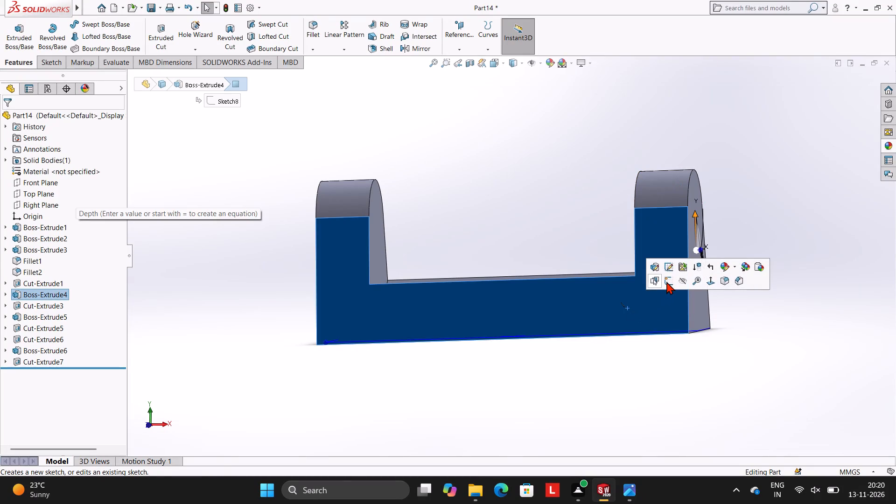
key("Escape")
key("Escape")
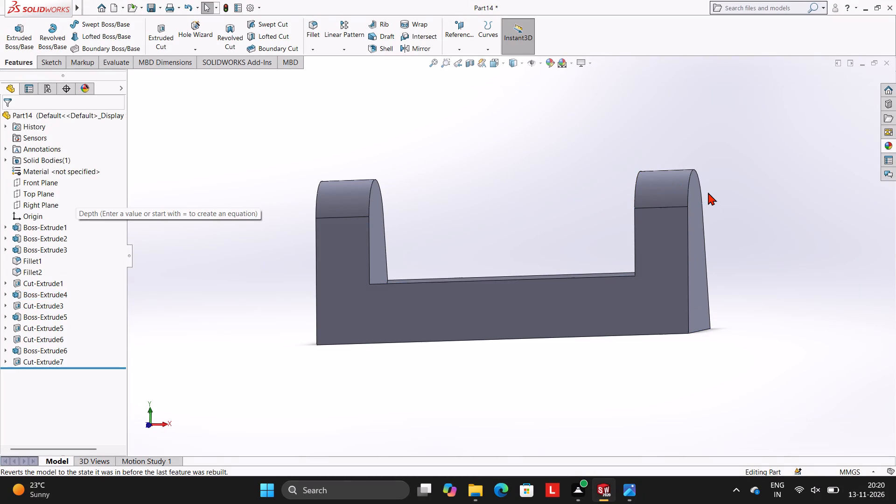
middle_click_drag(723, 186, 714, 187)
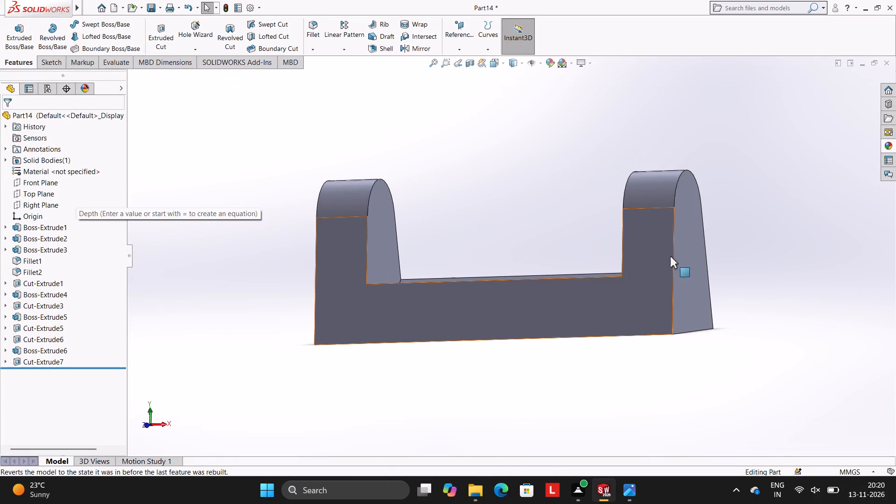
left_click(671, 336)
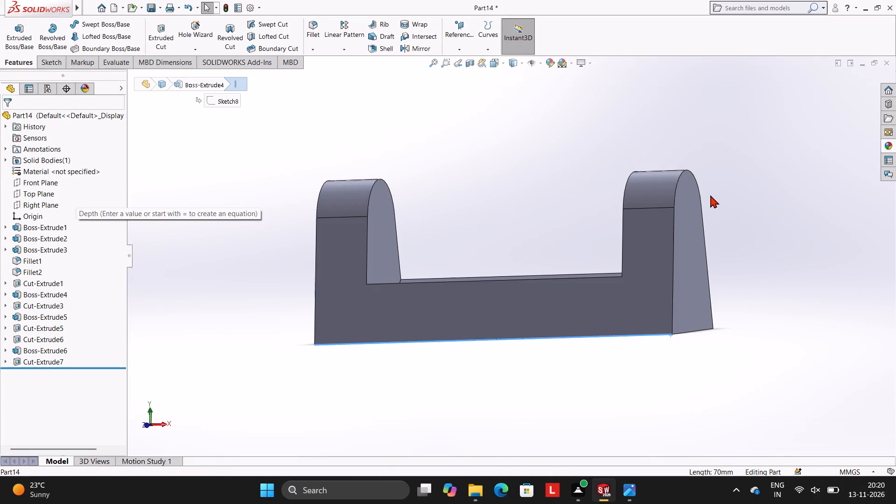
key("Escape")
middle_click_drag(737, 220, 739, 174)
middle_click_drag(746, 203, 734, 175)
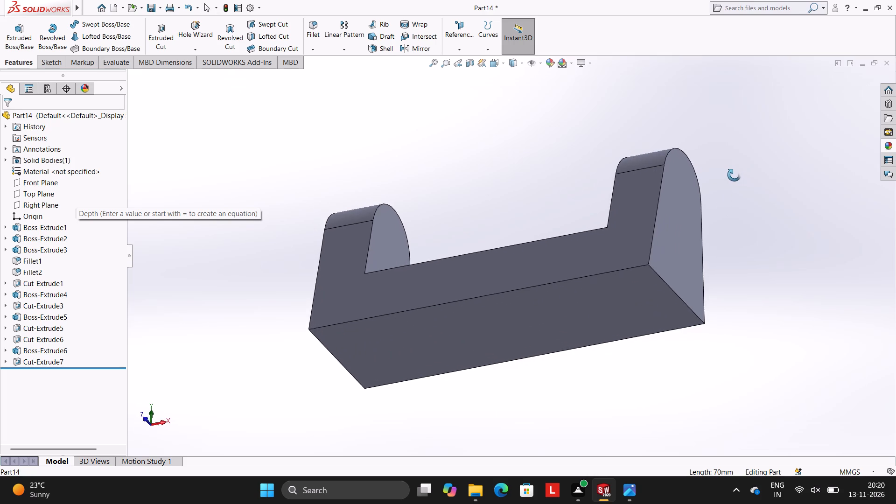
Start a sketch on the long side face of the part, viewed normal to the face.
middle_click_drag(734, 175, 767, 169)
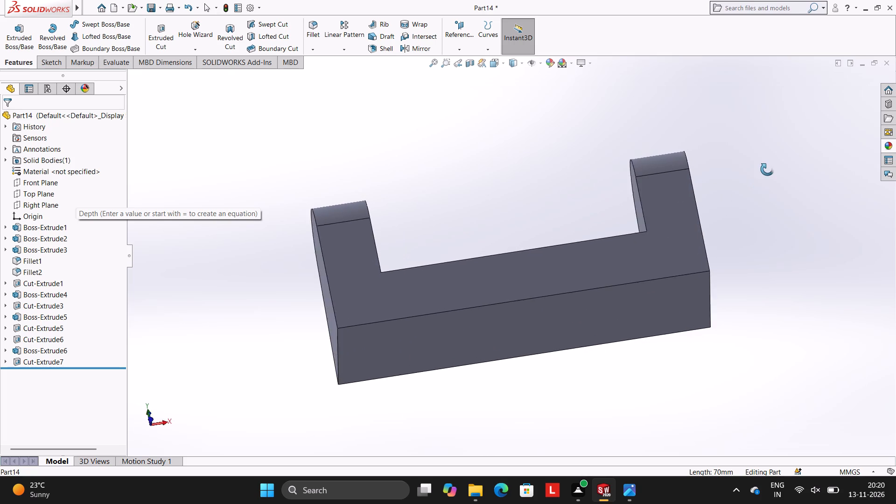
middle_click_drag(767, 169, 760, 157)
middle_click_drag(731, 182, 723, 187)
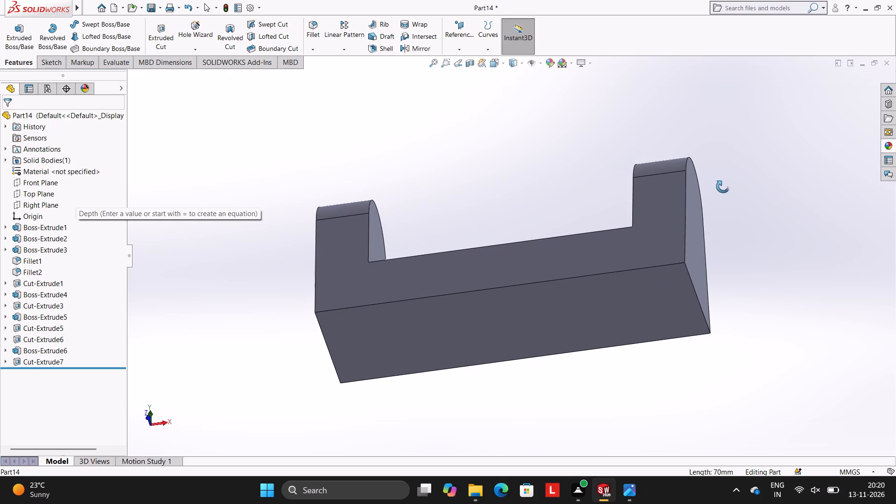
middle_click_drag(723, 187, 727, 259)
left_click(672, 245)
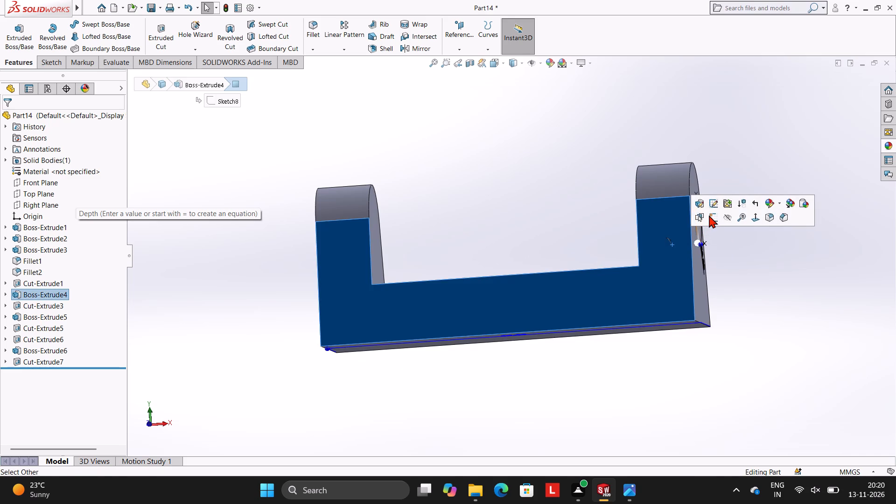
left_click(709, 215)
key("ctrl+8")
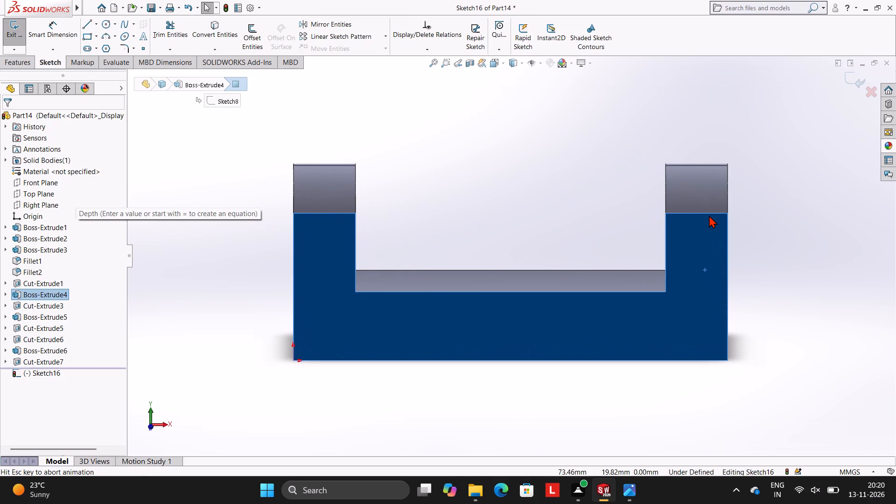
Draw a vertical line about 23.75 mm long up the outer edge of the post farthest from the origin, starting at its bottom corner.
scroll(660, 291, "up", 2)
scroll(650, 274, "down", 2)
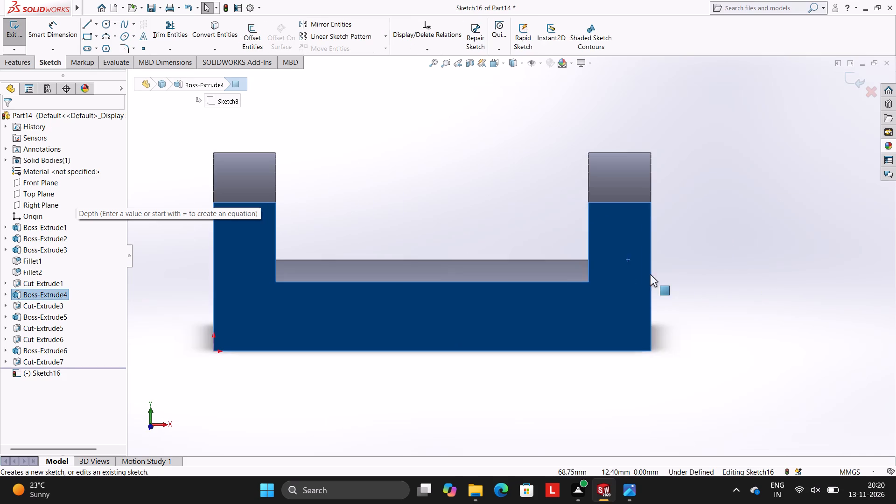
scroll(650, 274, "down", 1)
left_click(84, 24)
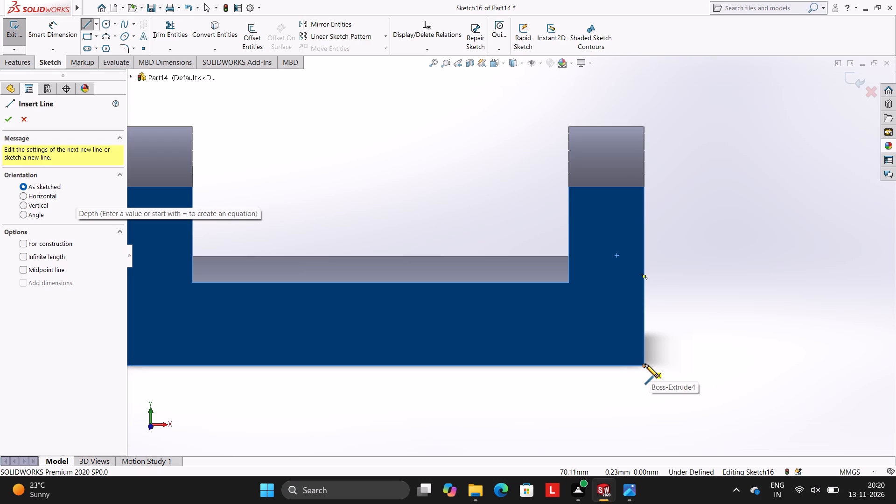
left_click(645, 364)
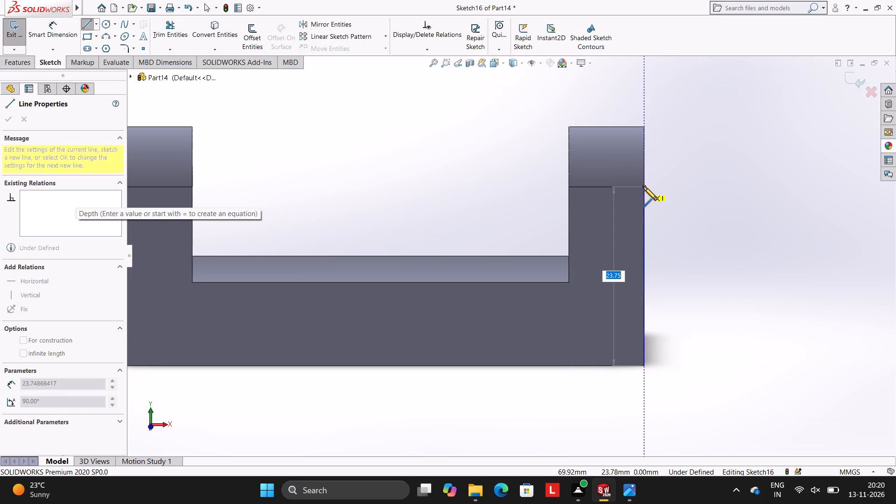
left_click(644, 187)
key("Escape")
key("Escape")
key("Escape")
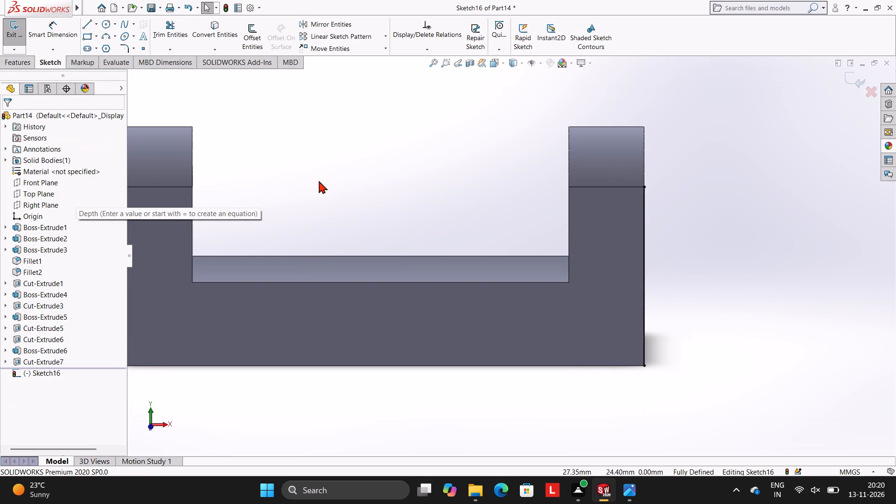
Draw a slanted line about 35.3 mm long from the same bottom corner, leaning inward and ending above the post's rounded top.
left_click(86, 27)
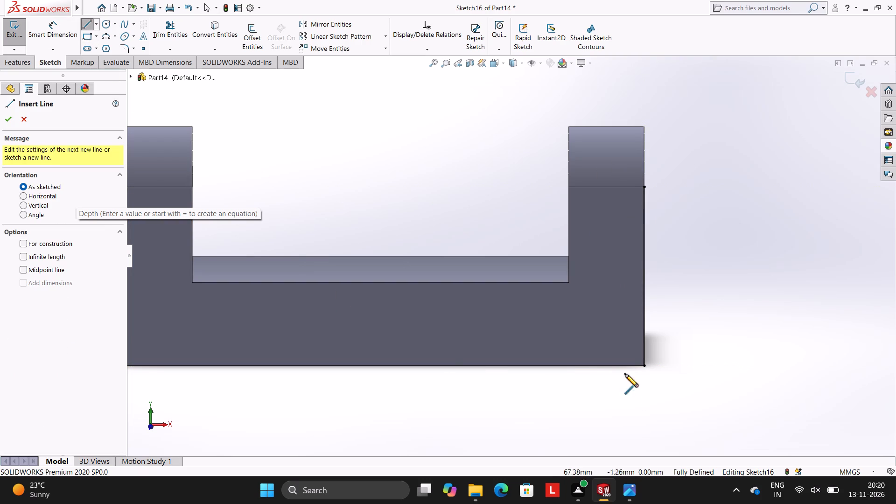
left_click(644, 365)
left_click(599, 104)
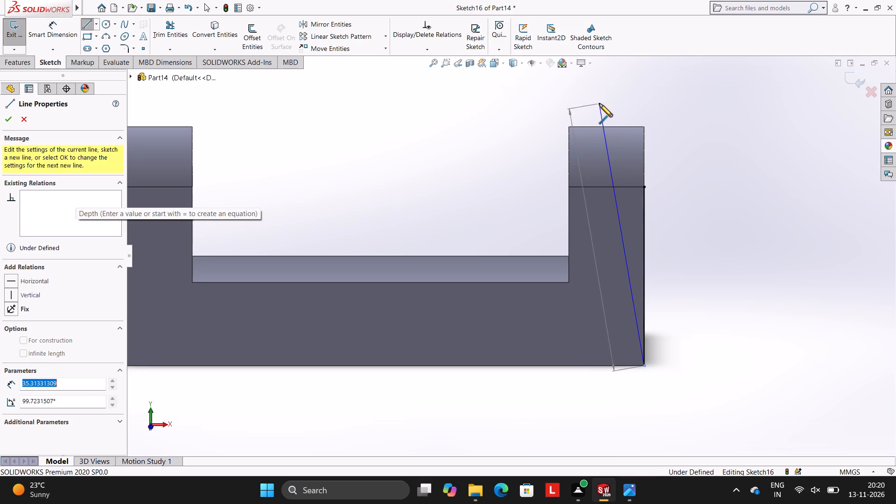
key("Escape")
key("Escape")
key("Escape")
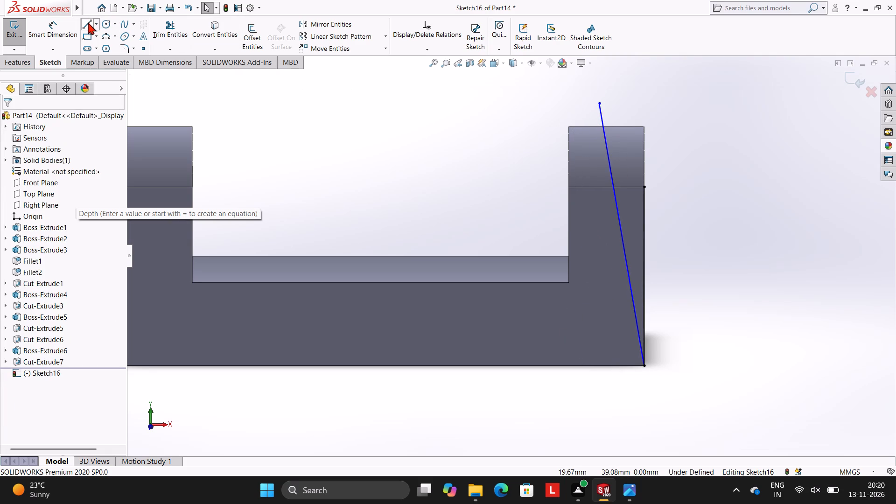
Dimension the angle between the slanted line and the vertical edge line as 5°.
left_click(87, 21)
left_click(70, 30)
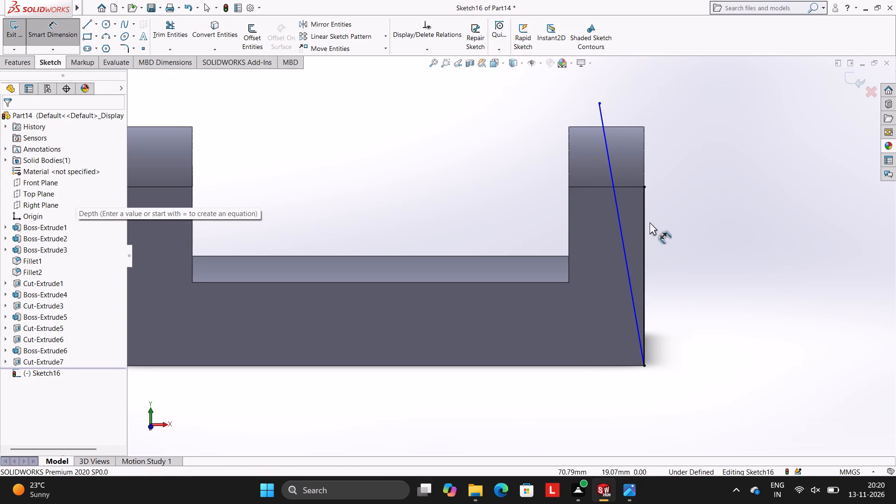
left_click(645, 222)
left_click(621, 217)
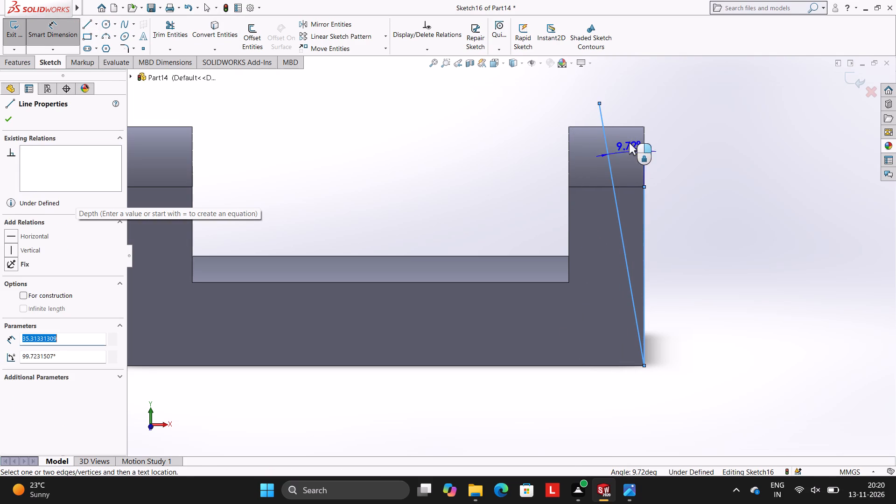
left_click(629, 141)
key("5")
key("Return")
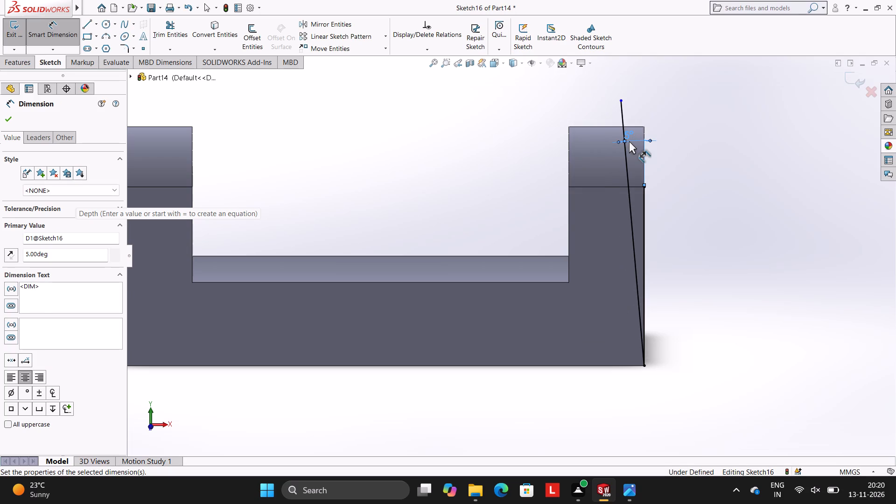
key("Escape")
key("Escape")
Close the wedge profile with a vertical line extending above the post and a horizontal line about 3.08 mm long to the slanted line's end.
scroll(629, 141, "down", 3)
scroll(663, 219, "up", 3)
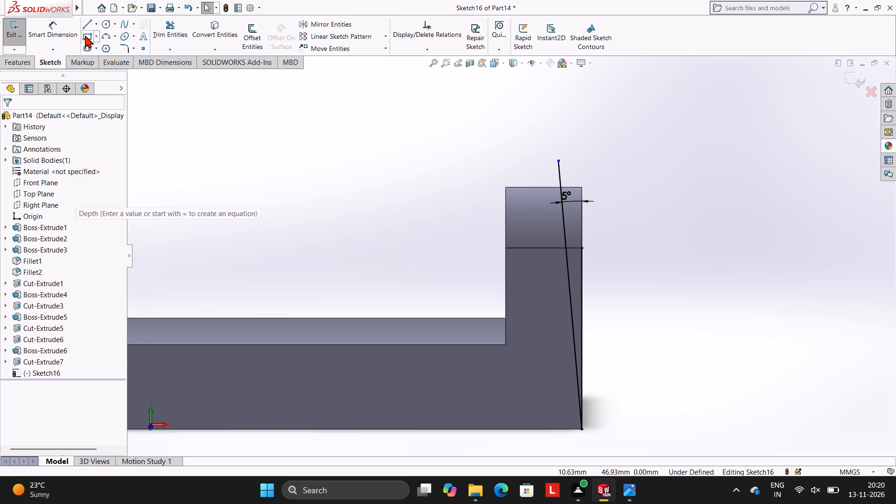
left_click(85, 29)
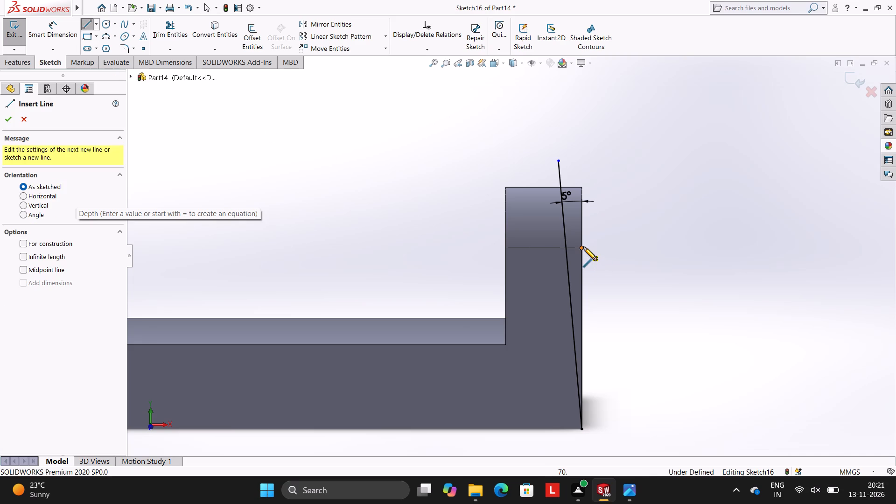
left_click(582, 247)
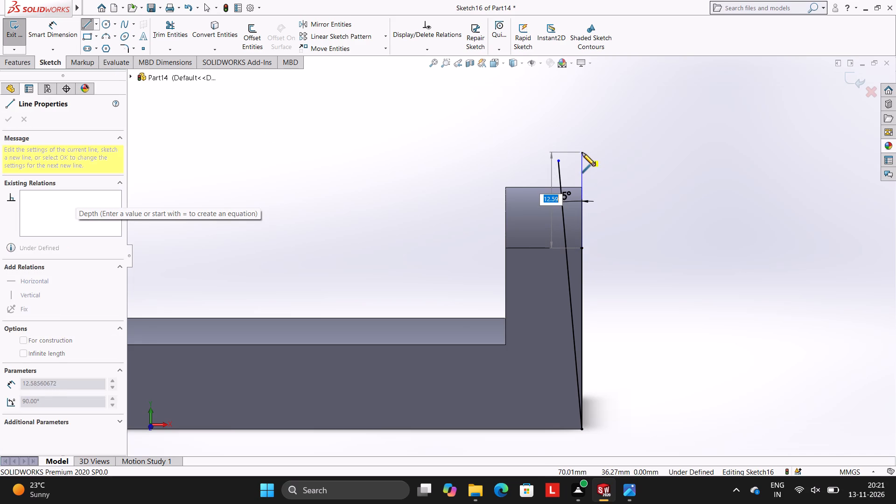
left_click(582, 158)
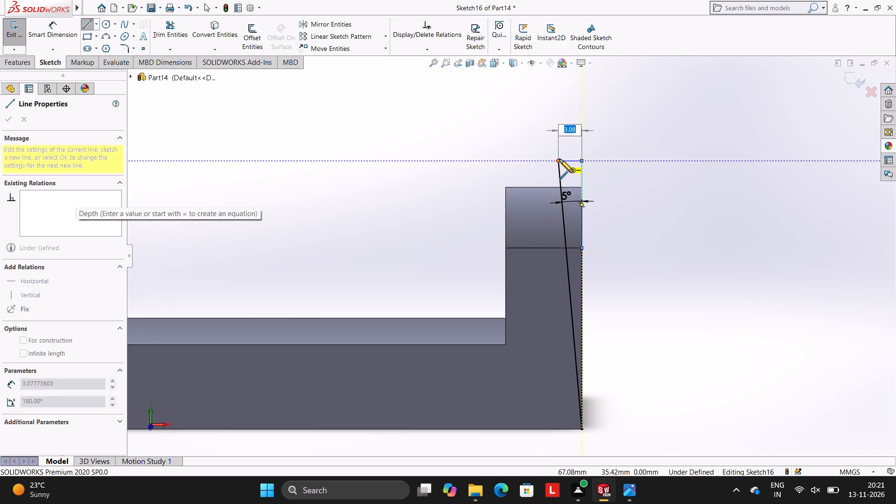
left_click(560, 159)
key("Escape")
key("Escape")
key("Escape")
key("Escape")
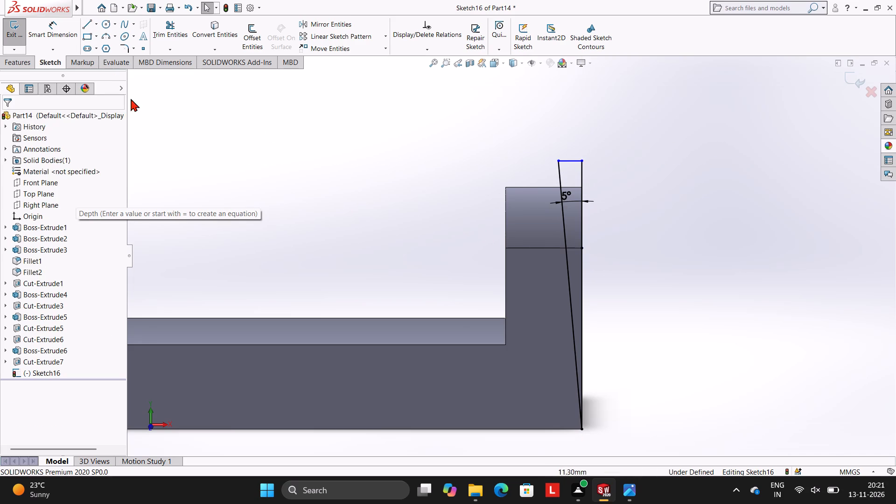
Extrude-cut the wedge profile with a 70 mm blind depth to taper the outer end of the post.
left_click(26, 60)
left_click(176, 29)
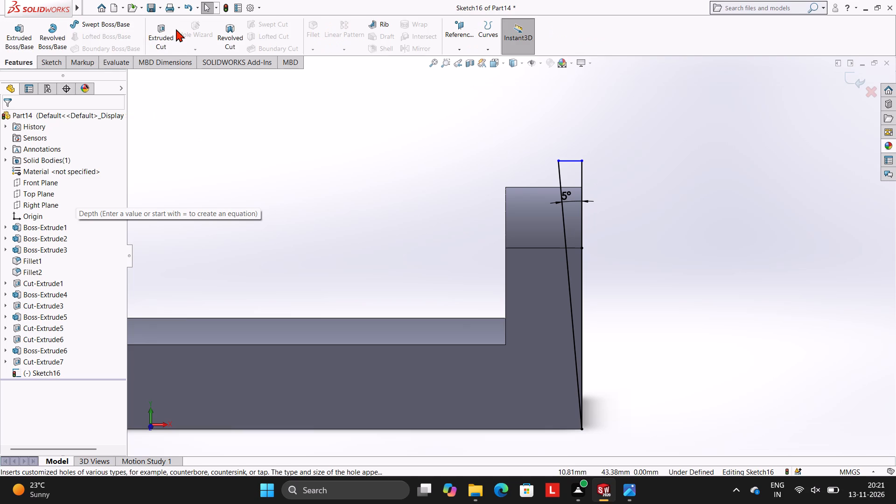
left_click(172, 29)
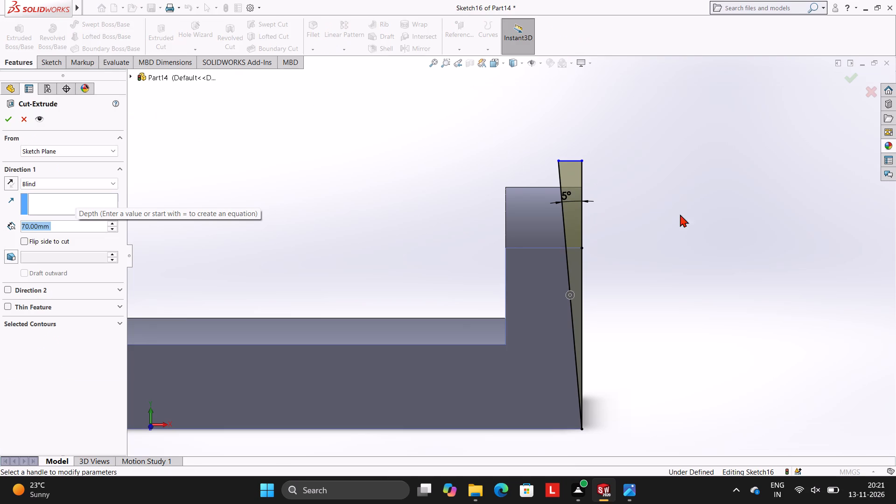
middle_click_drag(674, 247, 623, 236)
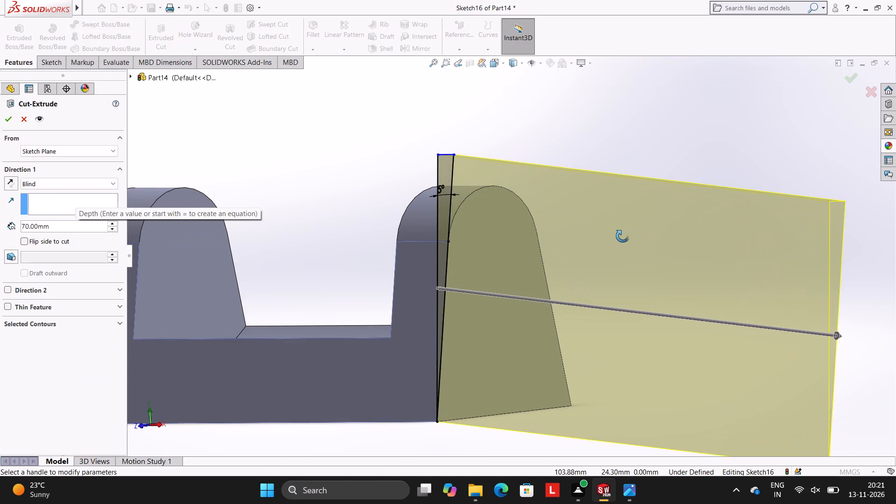
middle_click_drag(623, 236, 619, 236)
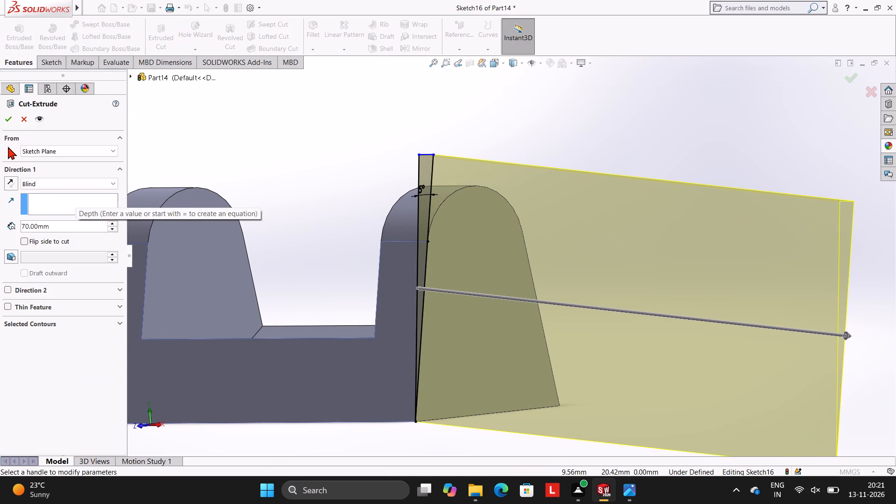
left_click(7, 121)
left_click(248, 147)
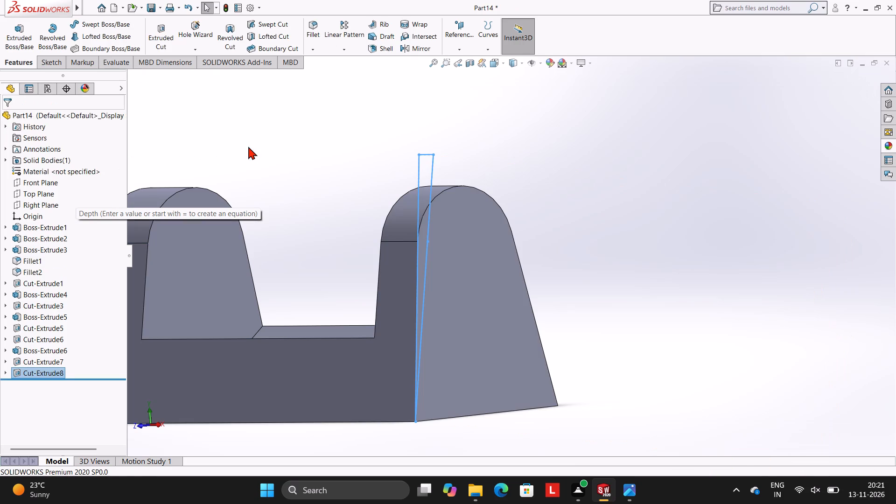
Start a new sketch on the same long side face for the straight post at the origin end, viewed normal to the face.
middle_click_drag(560, 207, 629, 204)
scroll(629, 204, "up", 3)
middle_click_drag(620, 204, 605, 203)
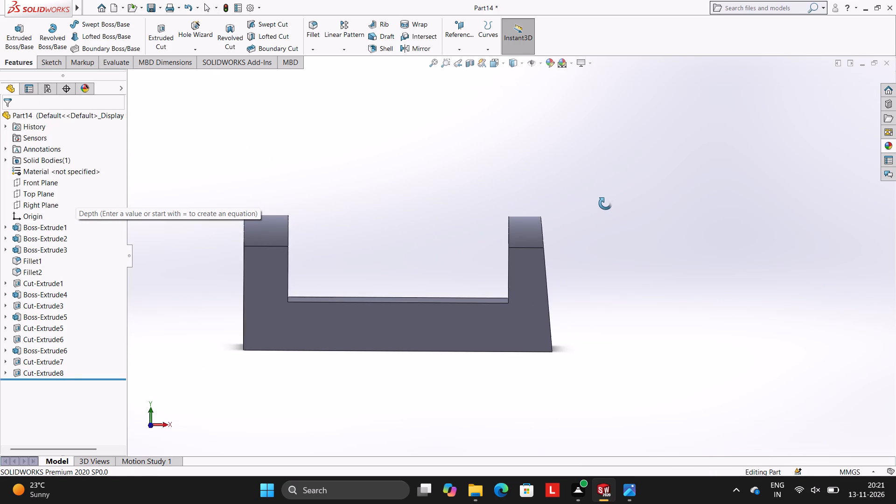
middle_click_drag(605, 203, 604, 203)
middle_click_drag(633, 228, 629, 235)
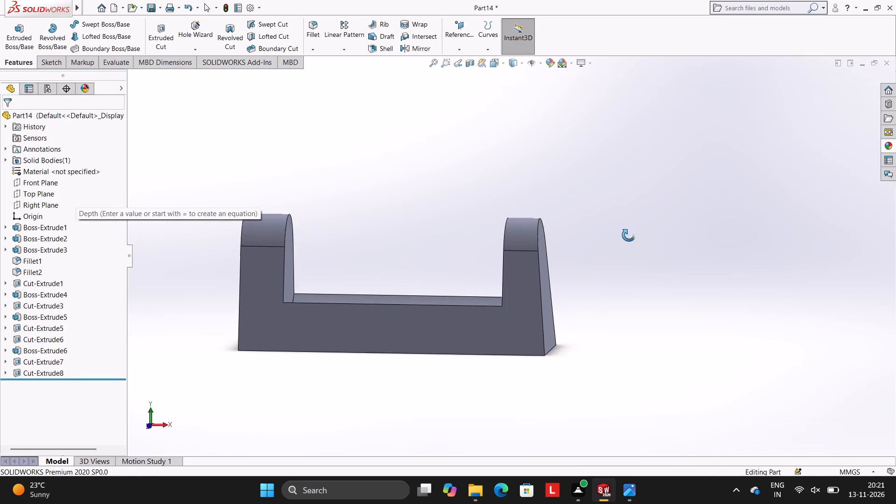
middle_click_drag(629, 235, 642, 223)
middle_click_drag(636, 222, 625, 225)
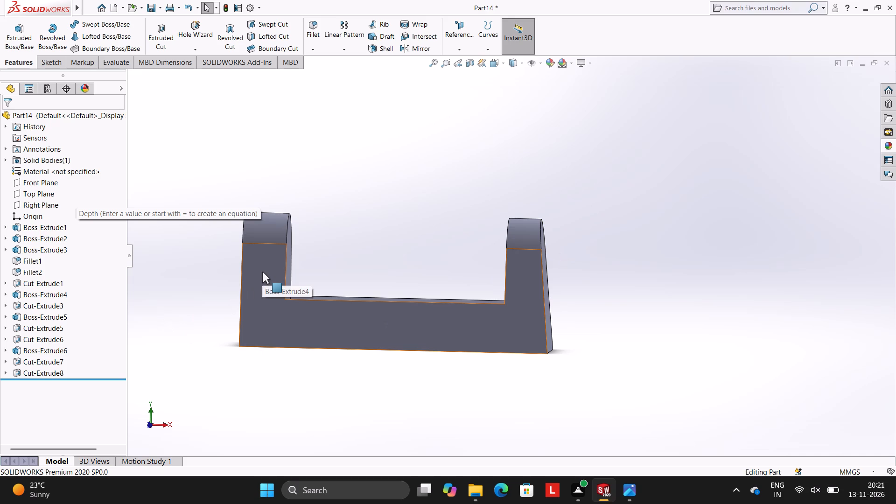
left_click(262, 272)
left_click(302, 245)
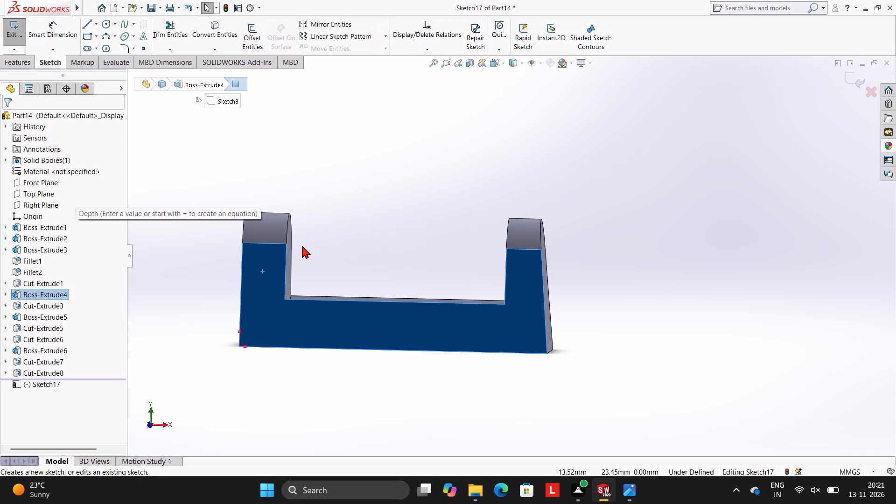
key("ctrl+8")
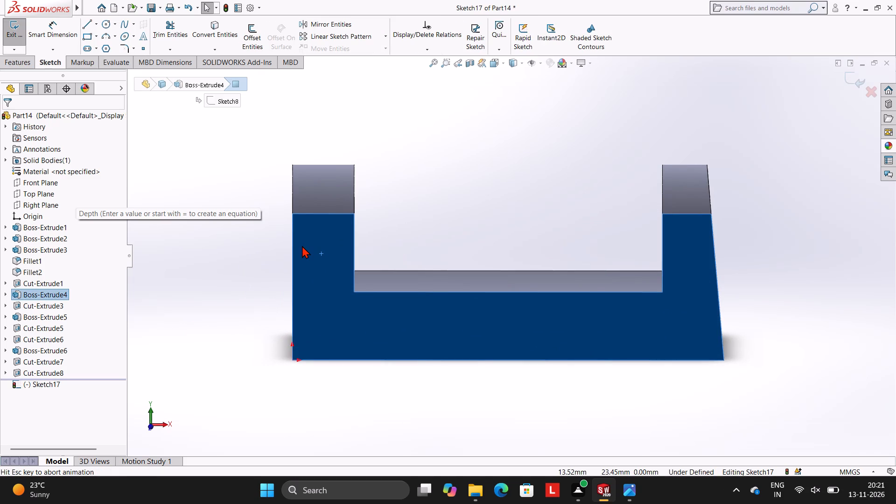
middle_click_drag(532, 189, 631, 196)
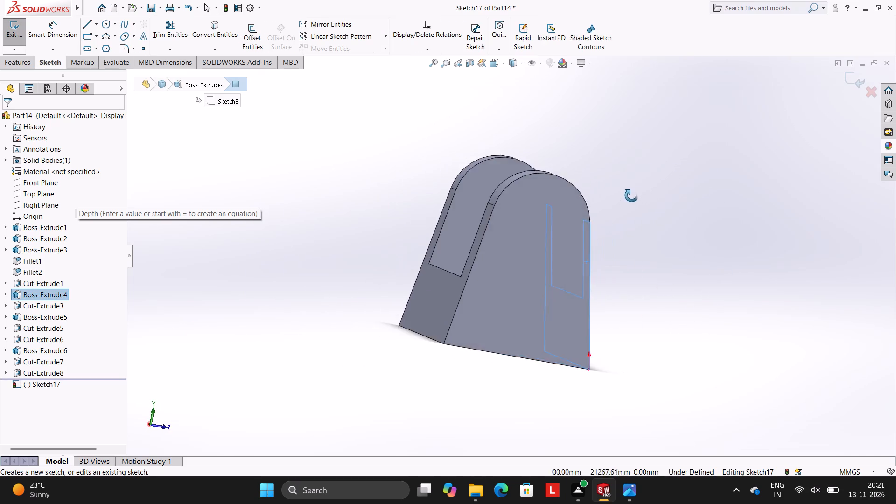
middle_click_drag(631, 196, 534, 178)
key("ctrl+8")
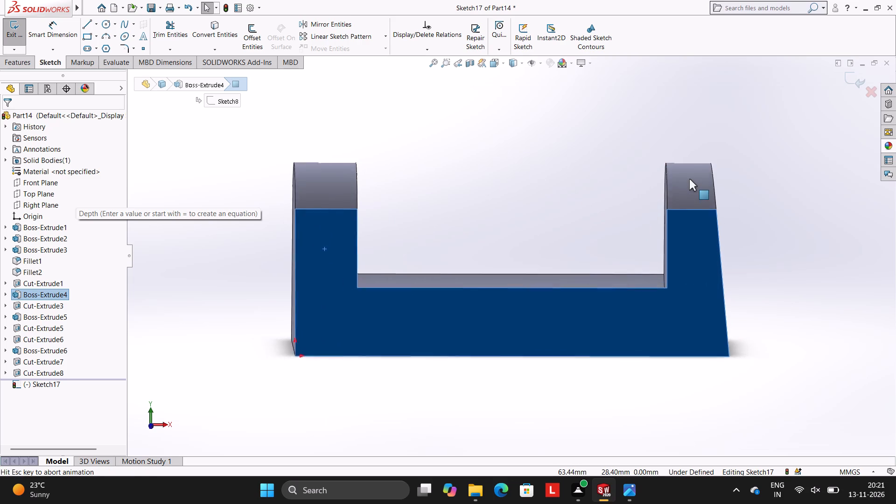
Draw a vertical line about 37 mm long from the origin up the straight outer edge, ending above the post's top.
left_click(87, 27)
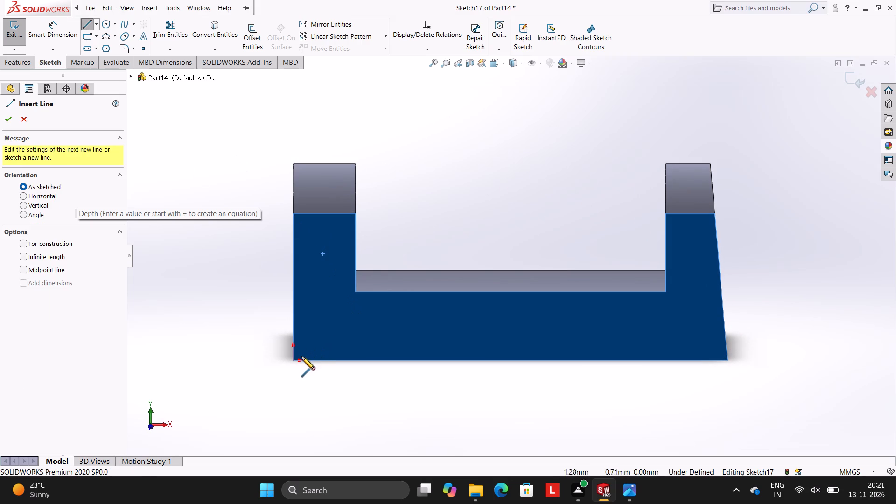
left_click(294, 361)
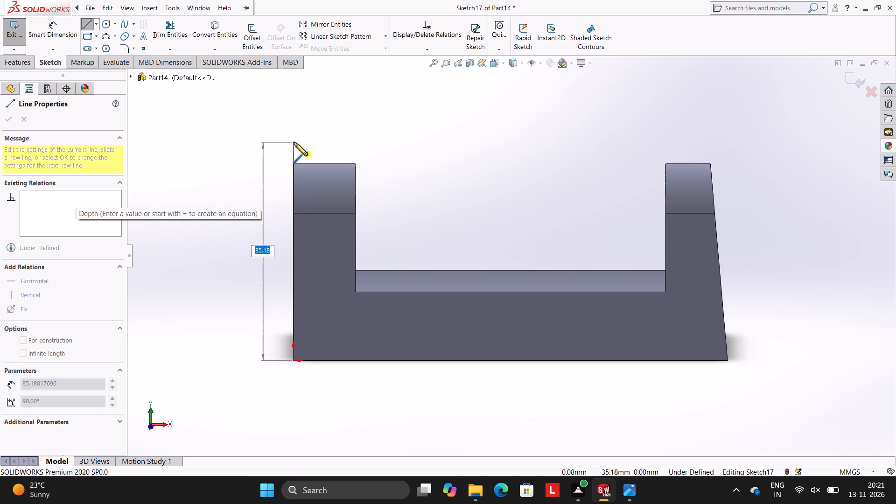
left_click(294, 128)
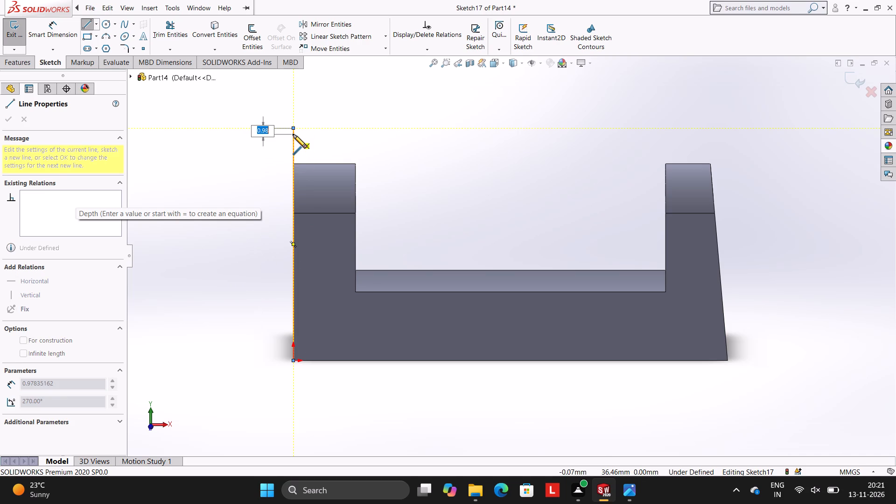
key("Escape")
key("Escape")
Draw a slanted line about 37.6 mm long from the origin, leaning inward and ending above the post level with the vertical line's top.
left_click(84, 28)
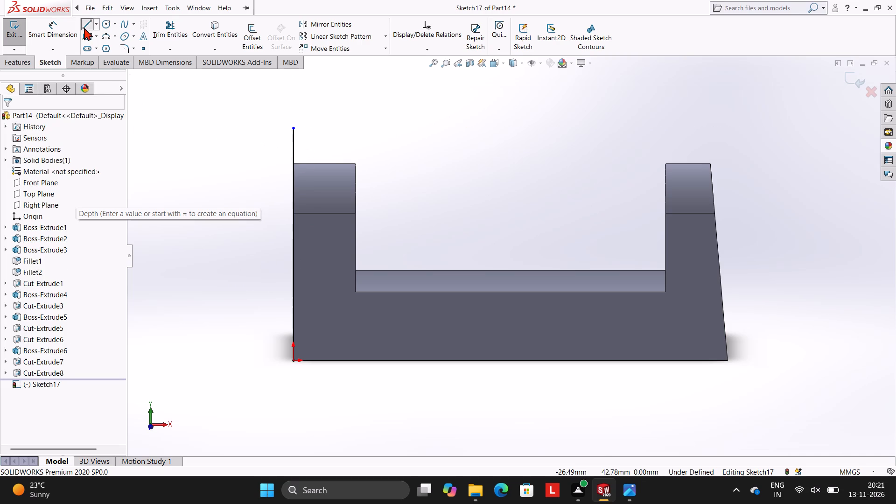
left_click(294, 359)
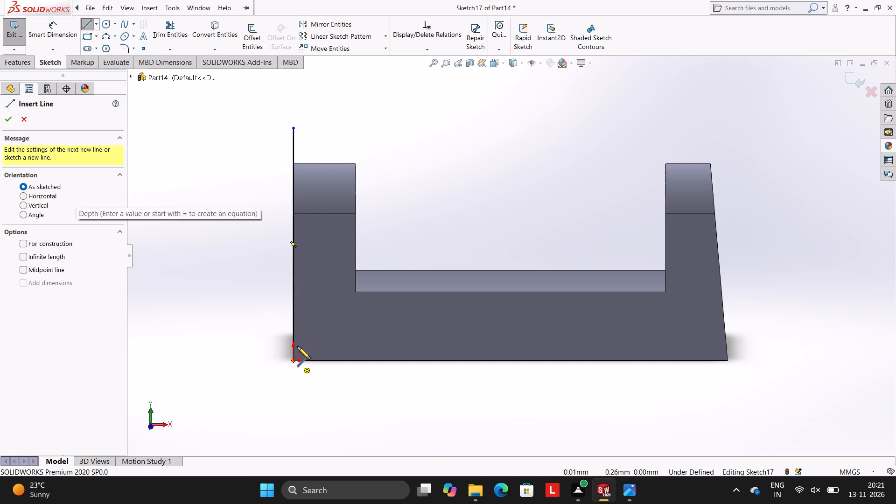
left_click(316, 127)
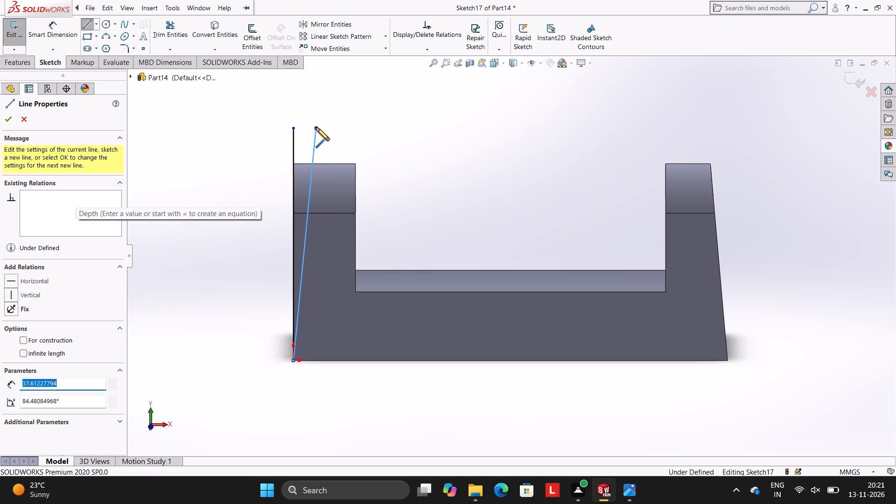
key("Escape")
key("Escape")
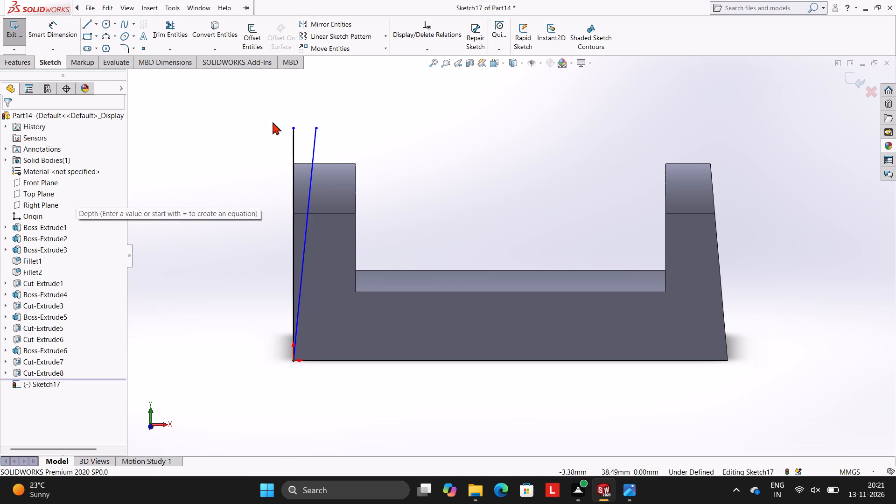
Dimension the angle between the vertical and slanted lines and set it to 5°.
left_click(60, 34)
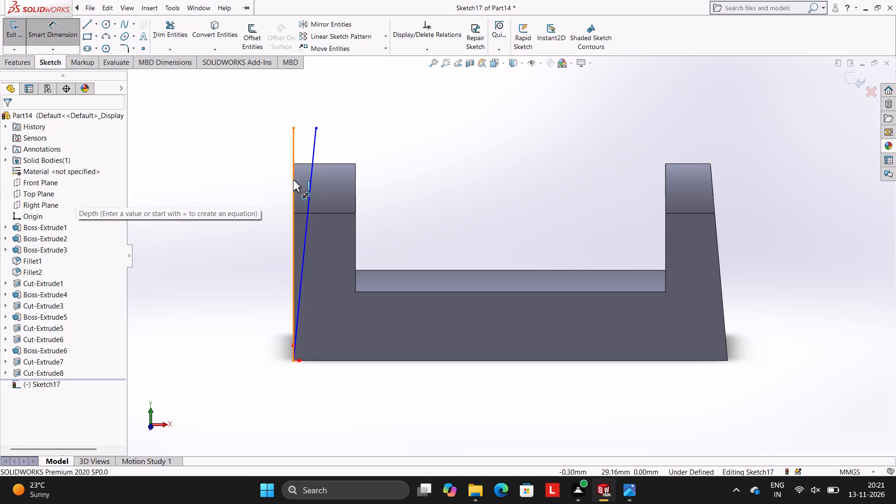
left_click(293, 180)
left_click(309, 179)
left_click(305, 91)
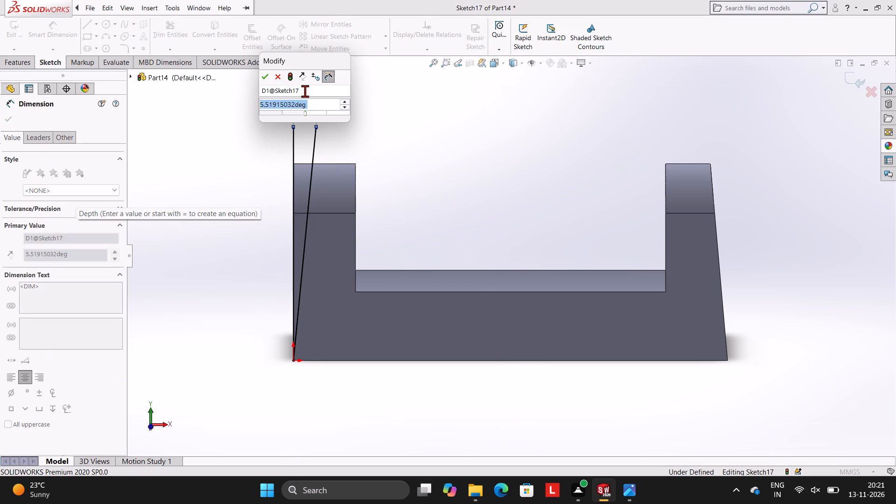
key("5")
key("Return")
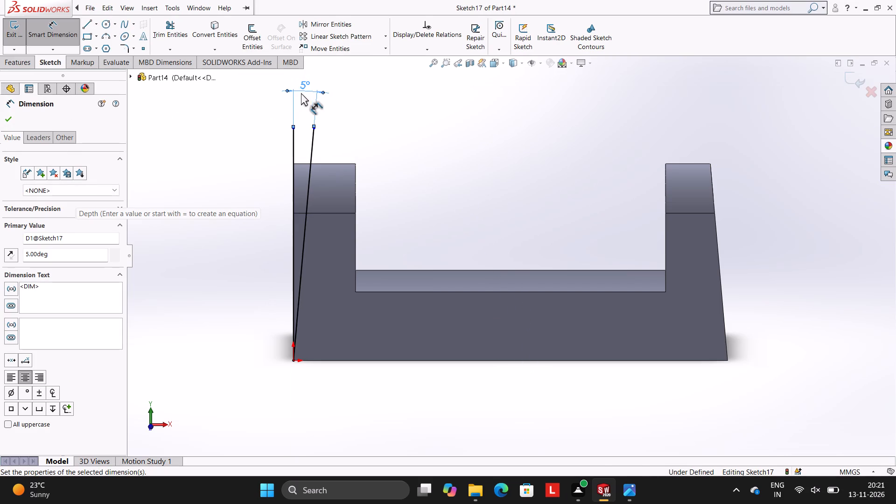
key("Escape")
key("Escape")
Close the wedge profile with a short line joining the upper ends of the vertical and slanted lines.
left_click(87, 24)
scroll(280, 163, "down", 3)
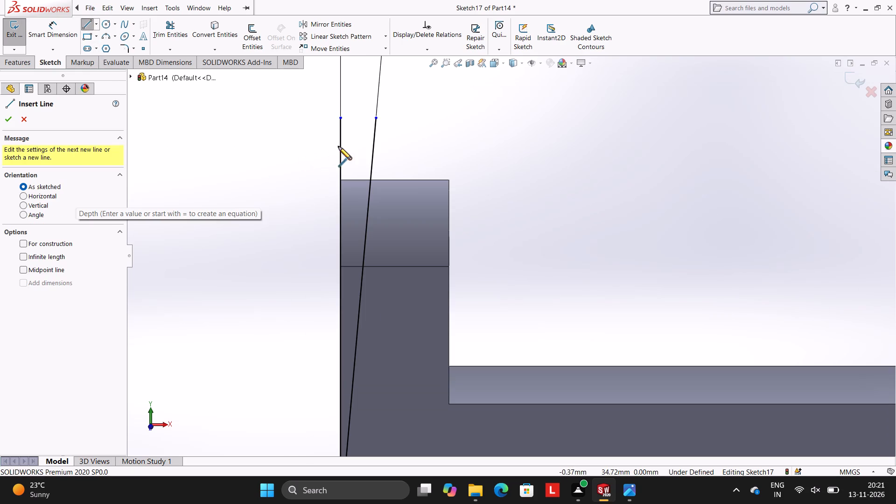
left_click(340, 119)
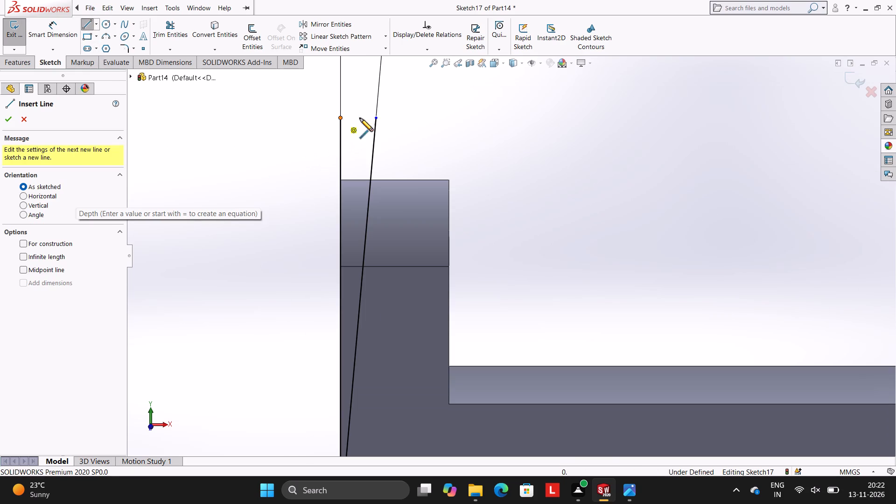
left_click(375, 118)
key("Escape")
key("Escape")
key("Escape")
key("Escape")
scroll(582, 258, "up", 3)
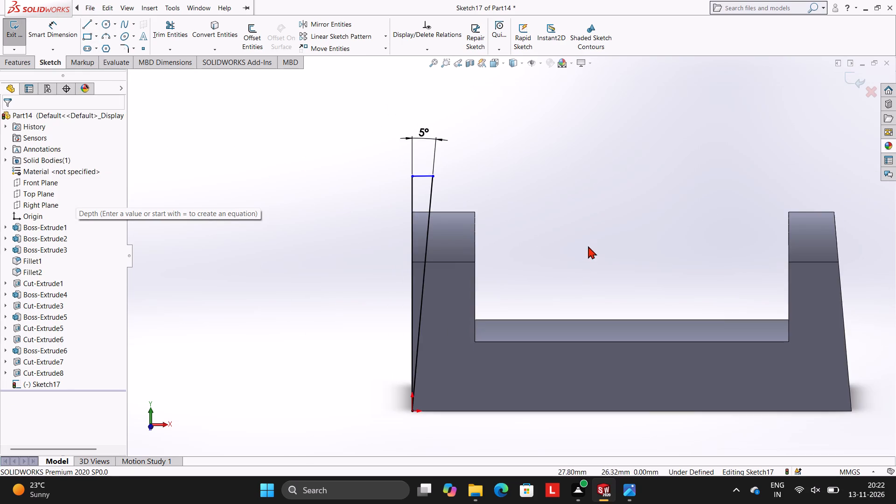
Dimension the length of the short line closing the top of the wedge.
scroll(622, 288, "up", 2)
scroll(617, 275, "down", 2)
scroll(609, 281, "up", 2)
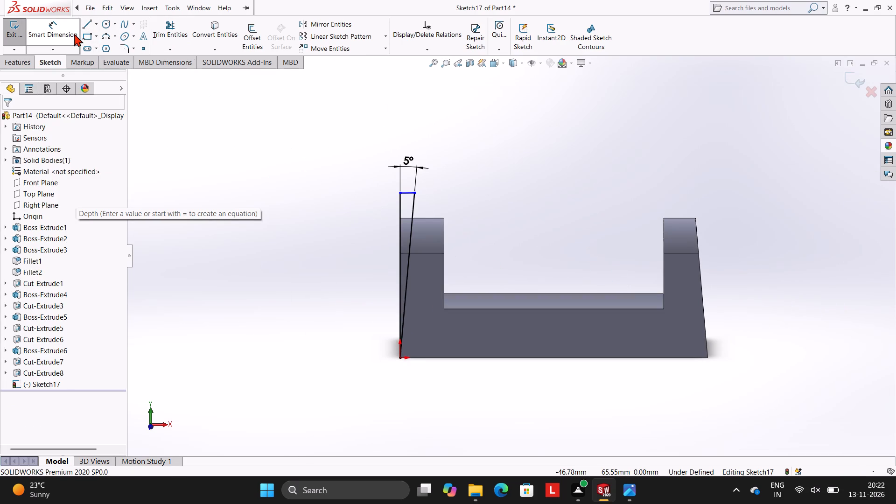
left_click(74, 34)
left_click(408, 192)
left_click(421, 136)
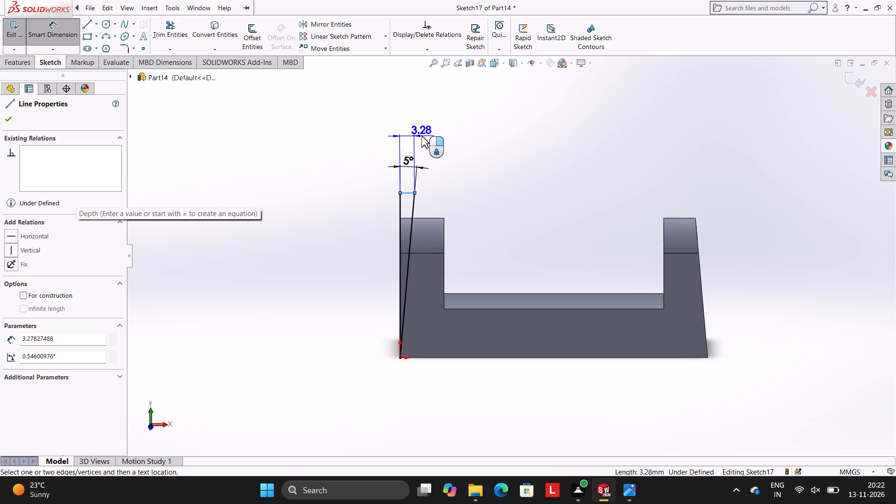
left_click(381, 122)
left_click(325, 86)
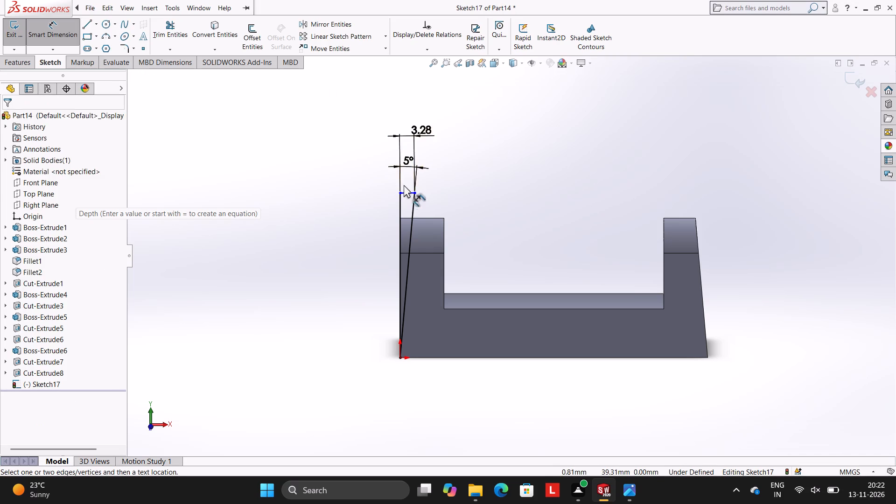
Dimension the height of the wedge's top line above the origin, keeping its drawn value.
left_click(405, 193)
left_click(399, 358)
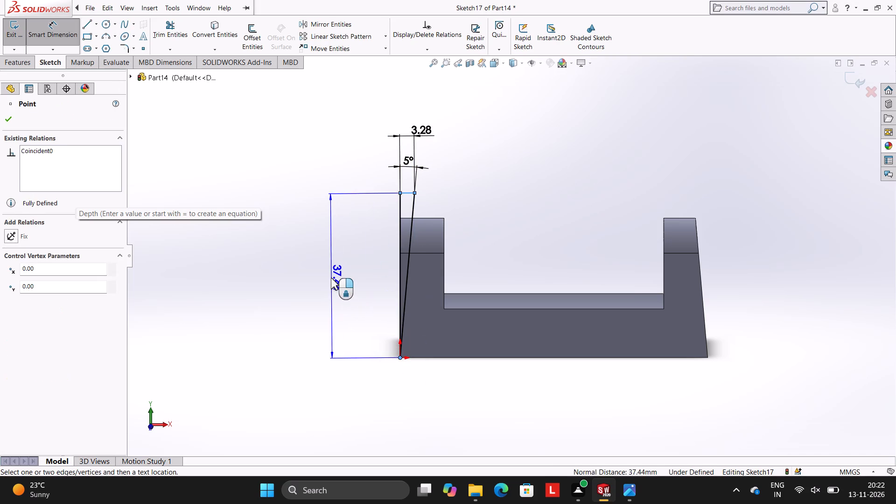
left_click(331, 278)
left_click(290, 265)
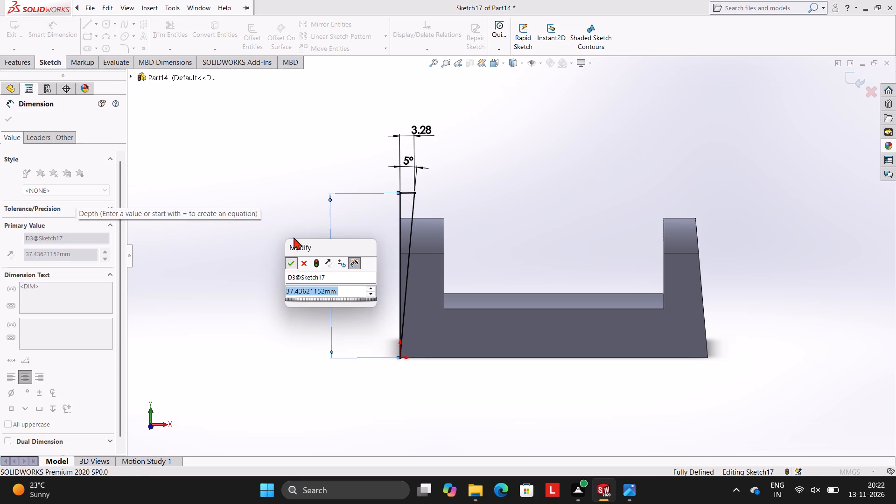
left_click(311, 181)
scroll(469, 224, "up", 2)
scroll(469, 224, "down", 2)
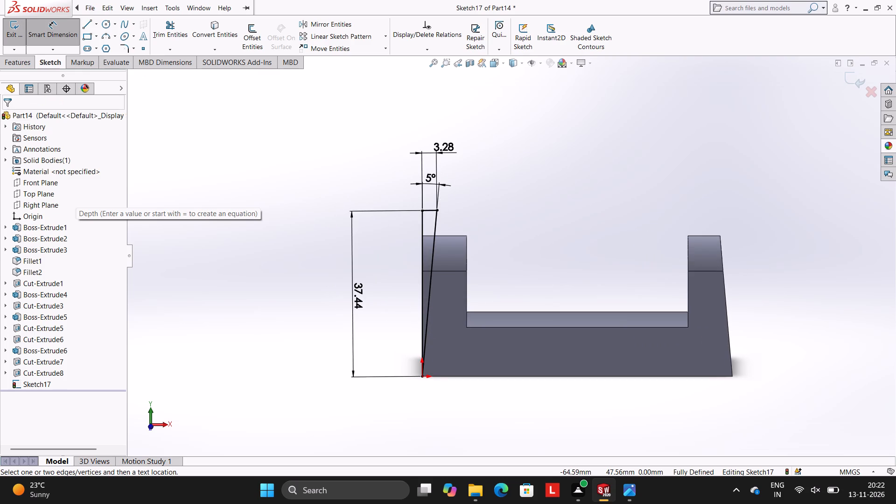
Extrude-cut the wedge profile with a 70 mm blind depth to taper the outer end of the origin-side post.
left_click(21, 65)
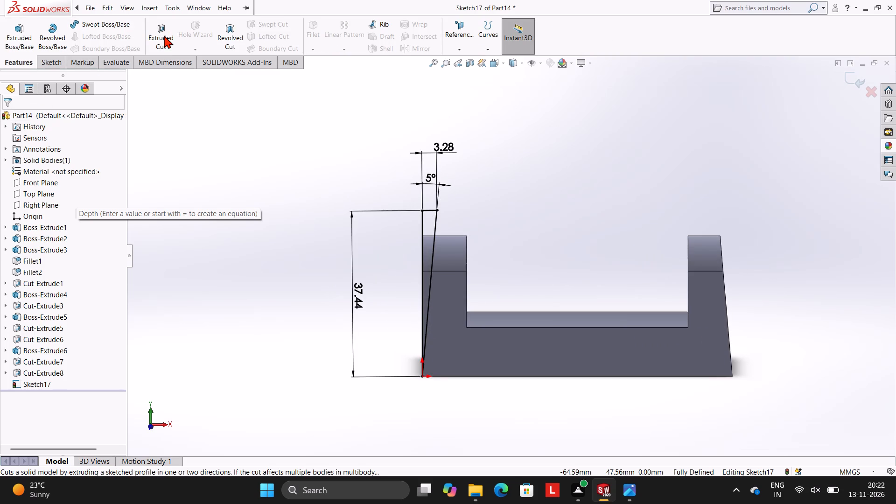
left_click(164, 35)
left_click(10, 121)
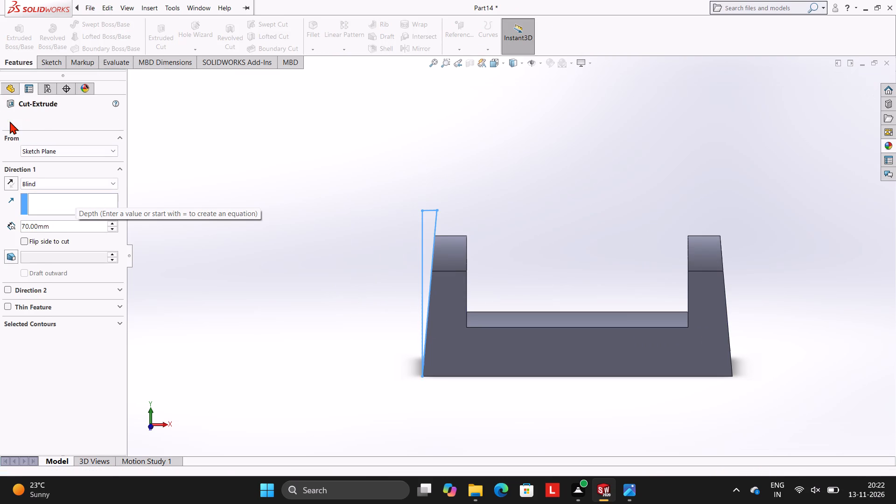
left_click(252, 144)
Examine the tapered part from several angles to check the posts, body and outer ends.
middle_click_drag(574, 192, 549, 181)
scroll(574, 192, "up", 3)
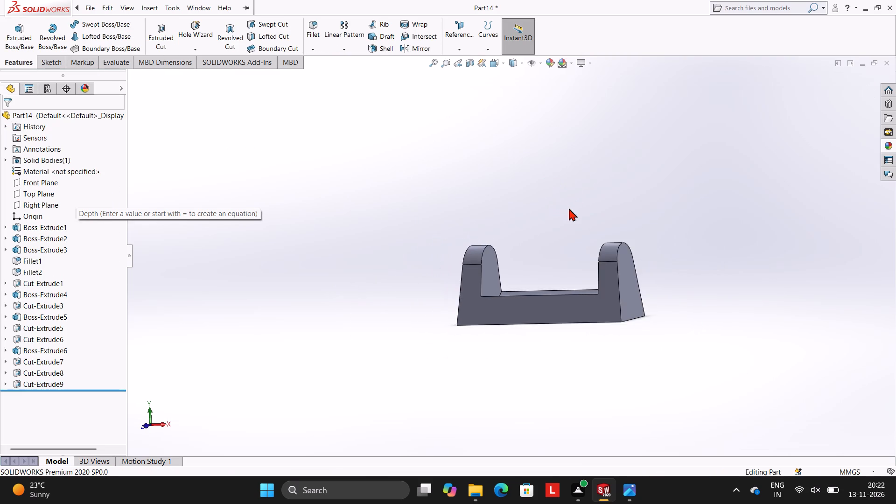
middle_click_drag(580, 218, 576, 263)
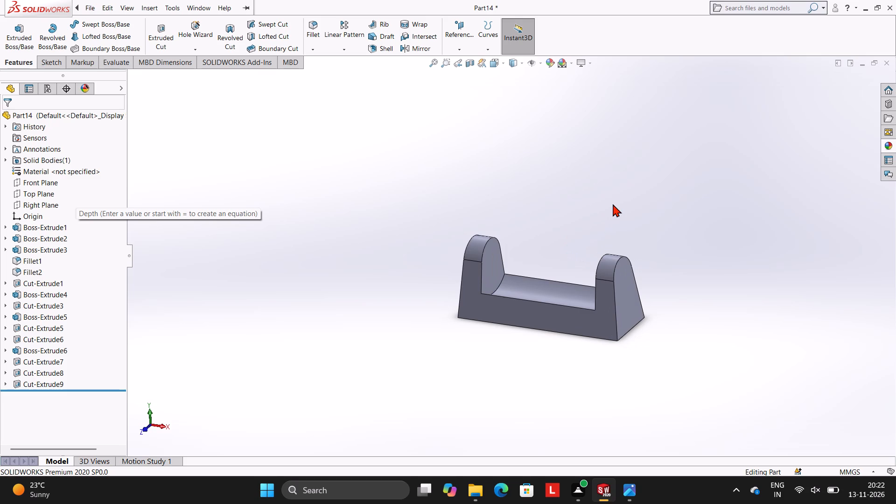
middle_click_drag(595, 225, 588, 197)
scroll(568, 231, "down", 3)
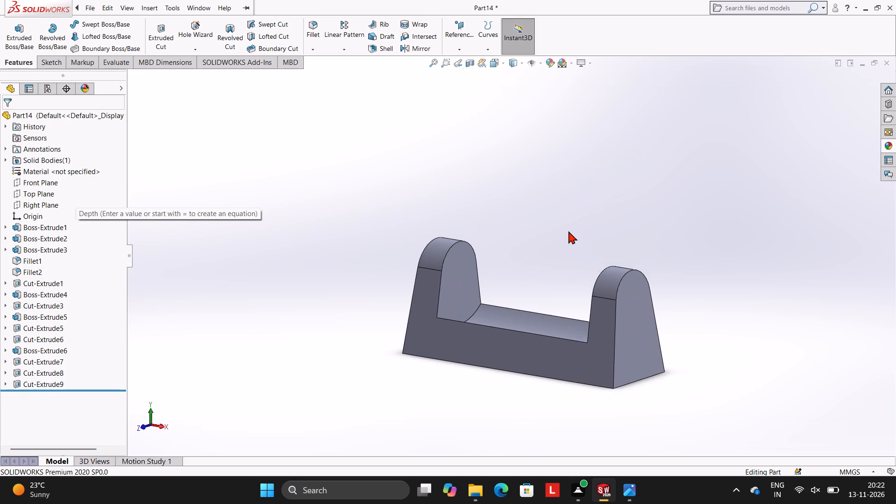
scroll(567, 242, "up", 1)
scroll(542, 277, "up", 3)
scroll(543, 273, "down", 2)
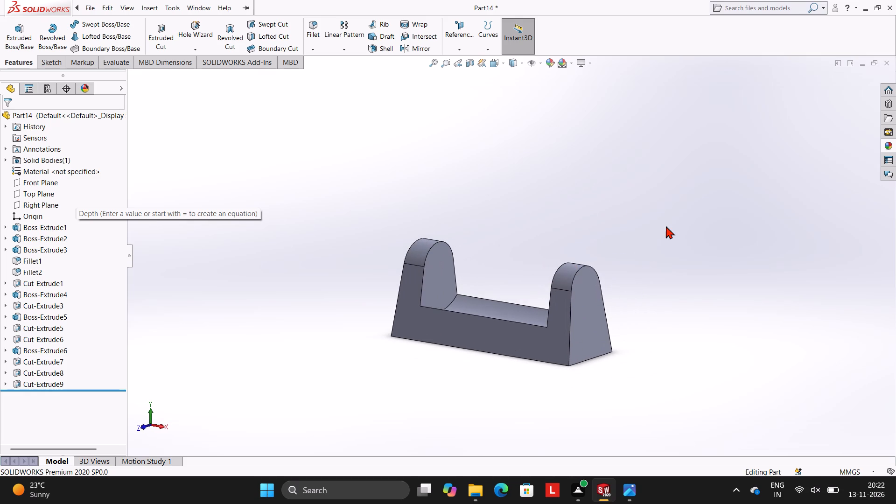
middle_click_drag(675, 221, 663, 225)
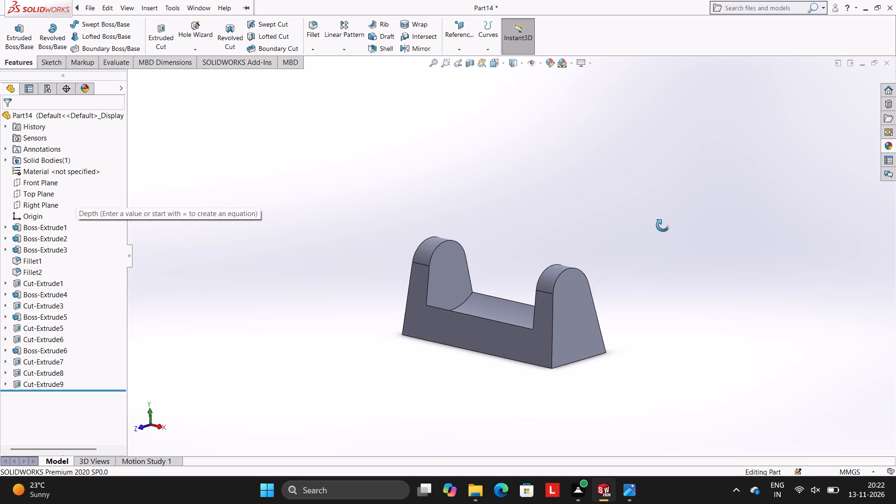
middle_click_drag(663, 225, 679, 226)
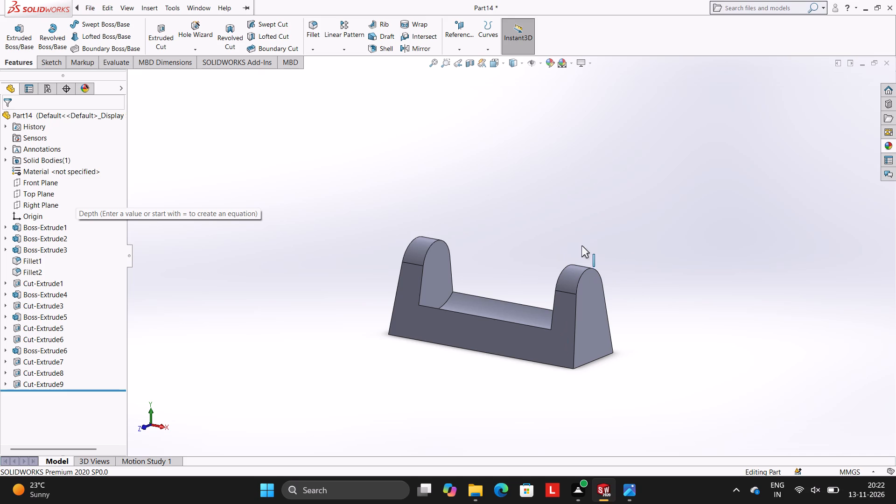
Start a new sketch on the flat bottom face of the body, viewed normal to the face.
middle_click_drag(581, 245, 564, 190)
middle_click_drag(627, 219, 664, 153)
middle_click_drag(621, 292, 645, 199)
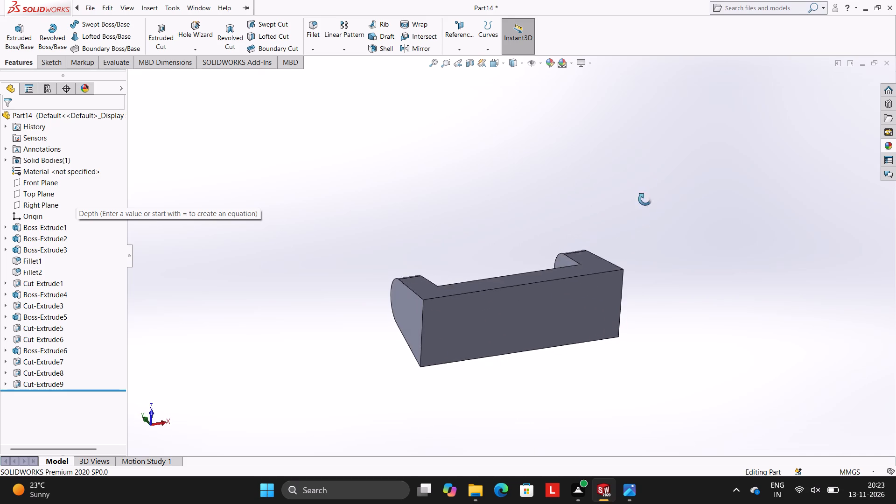
middle_click_drag(645, 199, 644, 193)
left_click(522, 306)
left_click(566, 277)
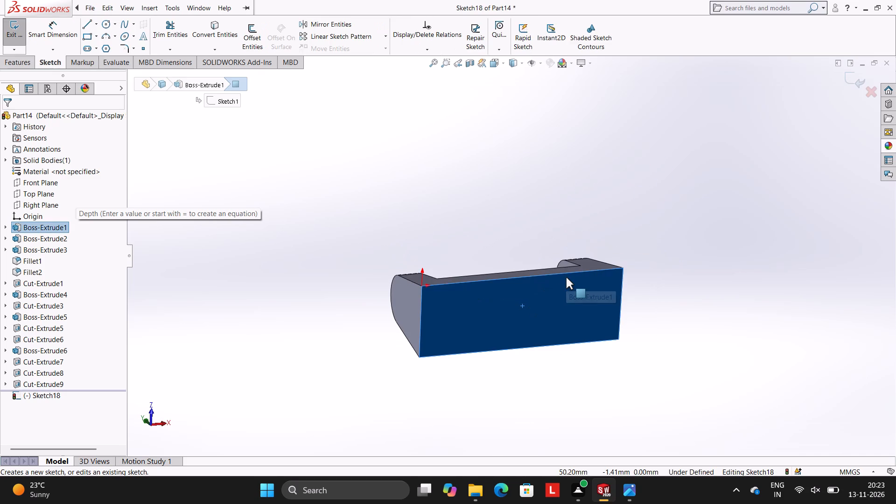
key("ctrl+8")
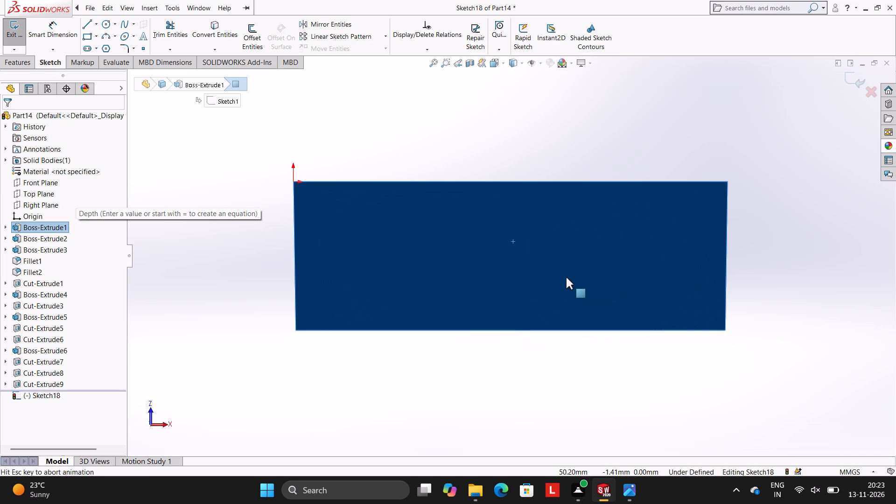
key("Escape")
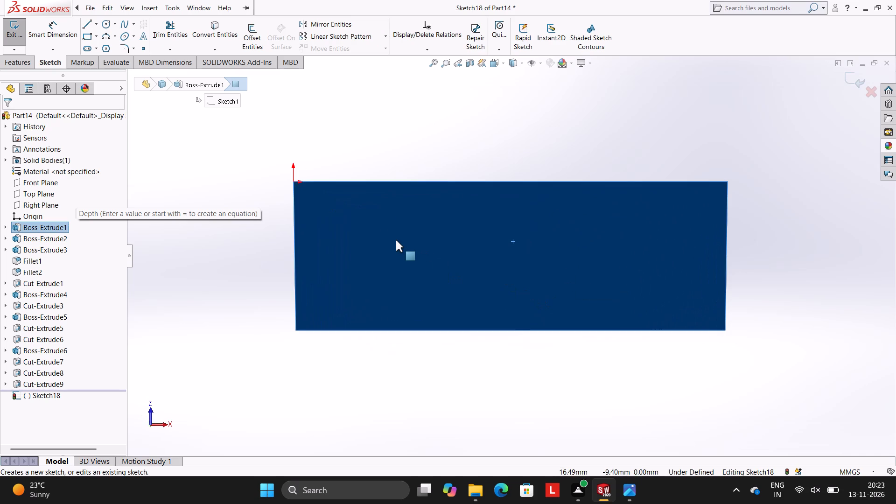
Draw a horizontal line about 35 mm long from the midpoint of the bottom face's short origin-side edge to the face's centre.
left_click(87, 24)
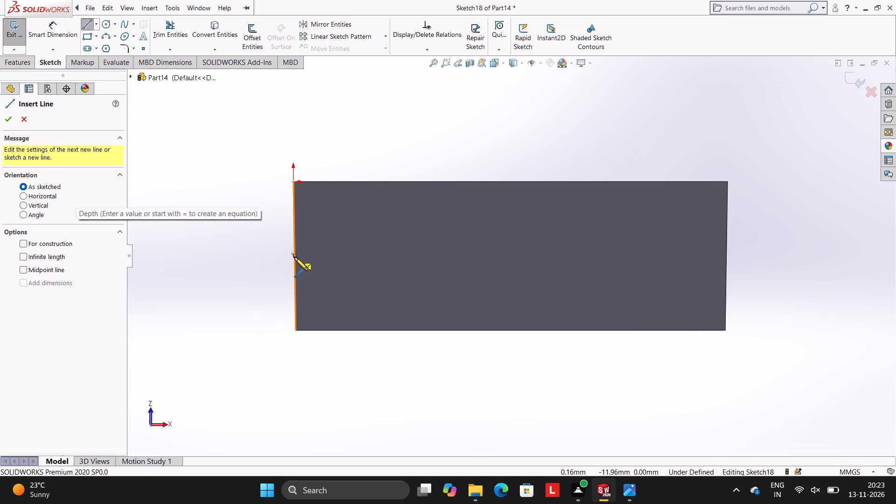
left_click(294, 257)
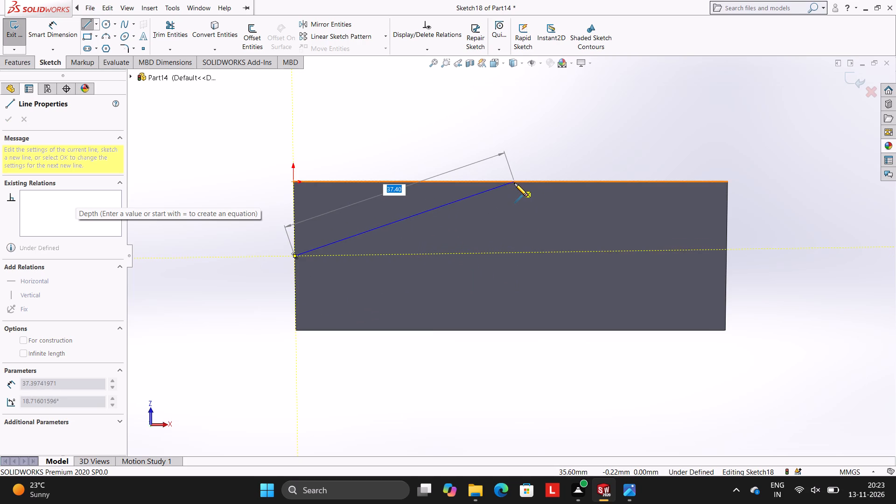
left_click(510, 256)
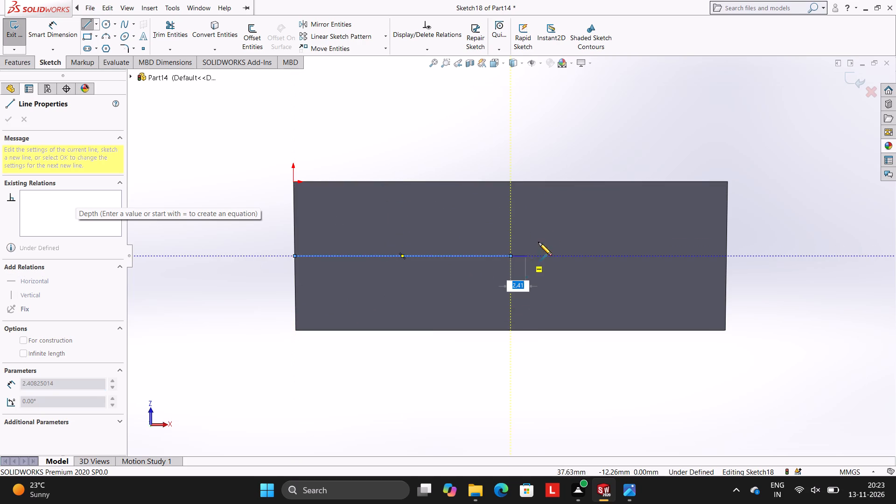
key("Escape")
key("Escape")
Draw a vertical line about 12 mm long from the horizontal line's inner end to the midpoint of the long edge through the origin.
left_click(85, 27)
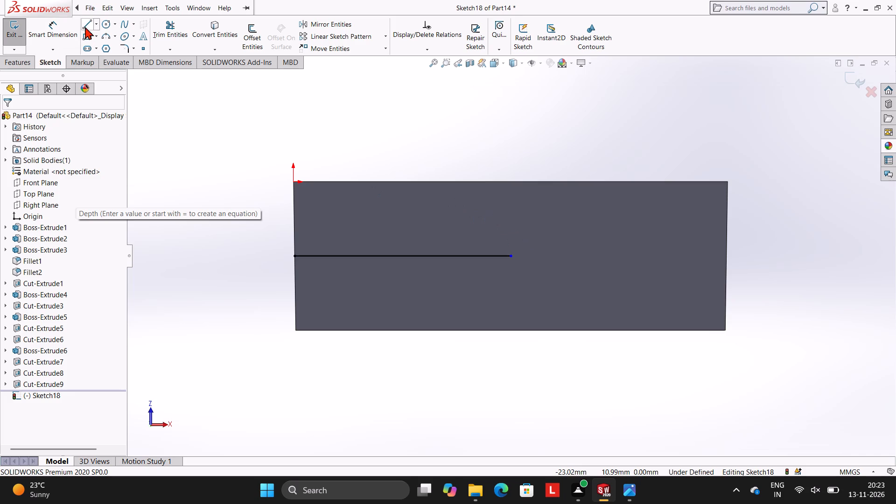
left_click(511, 258)
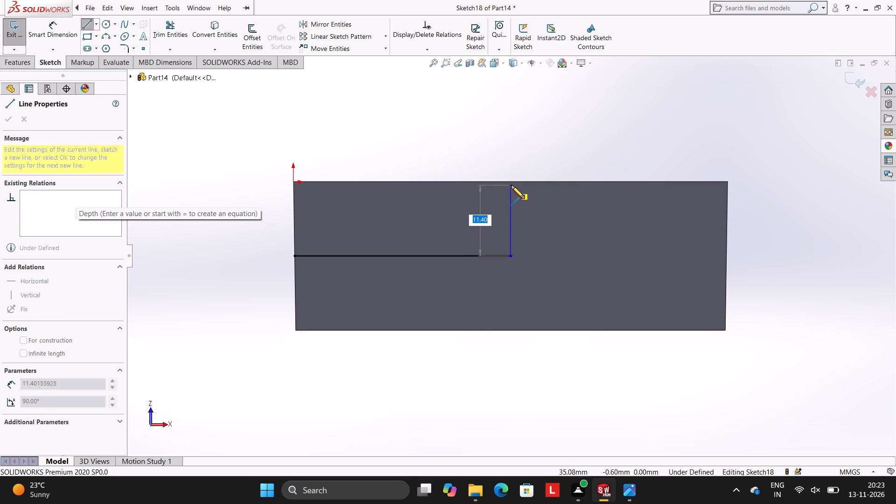
left_click(511, 184)
key("Escape")
key("Escape")
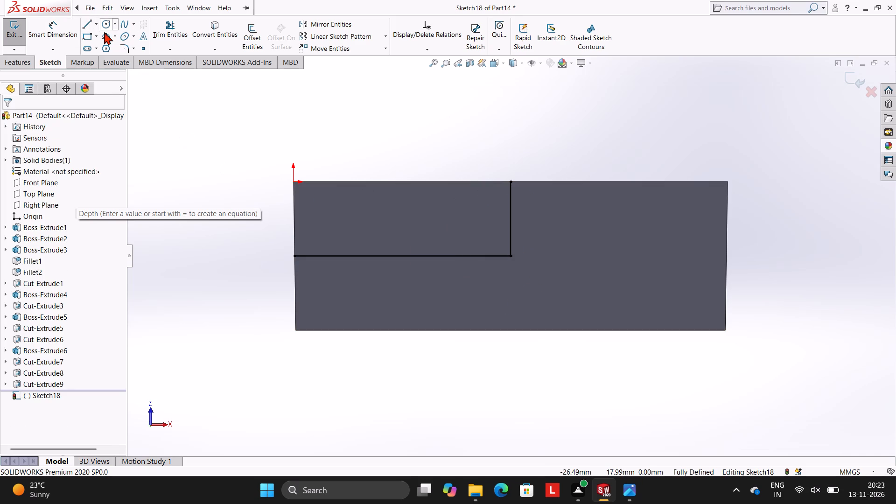
Enable diameter dimensions for the Circle tool.
left_click(103, 25)
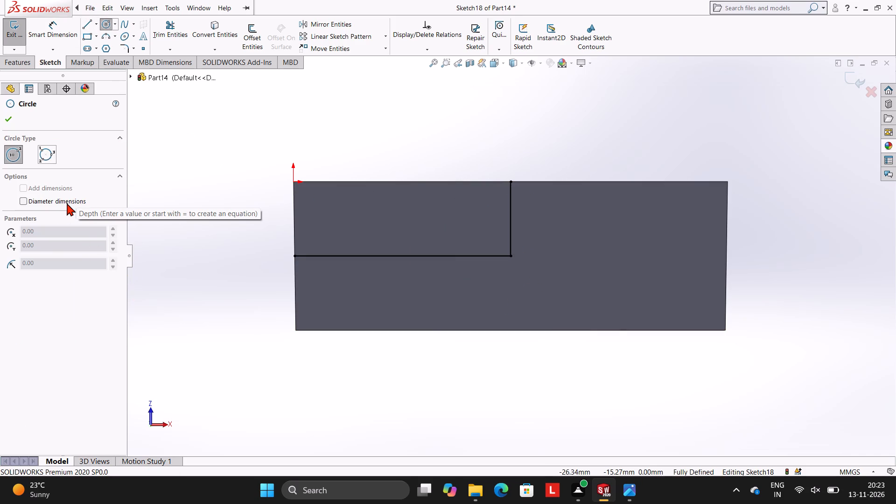
left_click(67, 203)
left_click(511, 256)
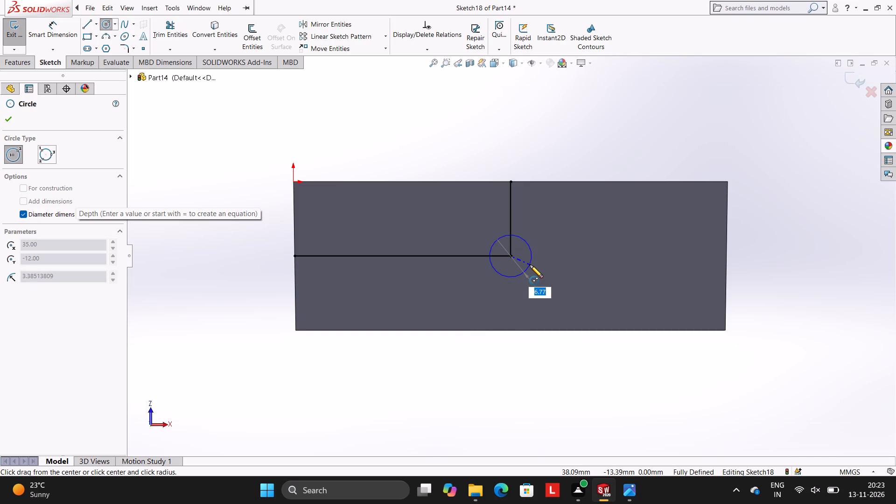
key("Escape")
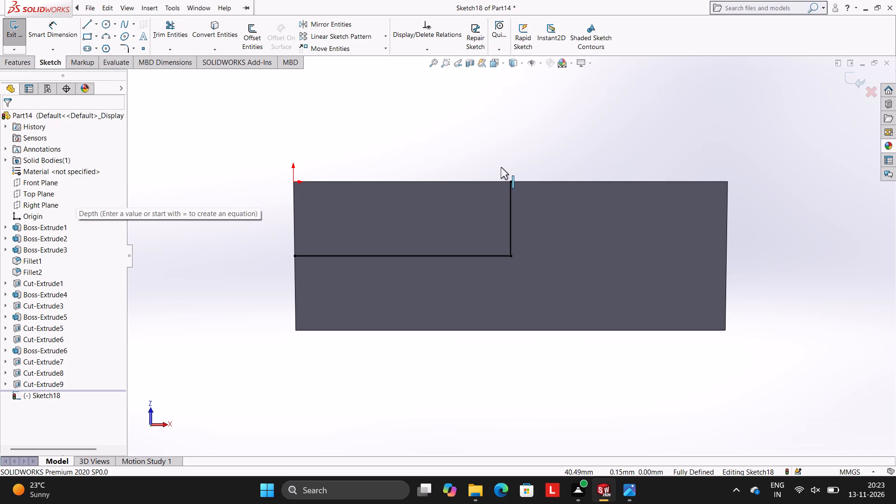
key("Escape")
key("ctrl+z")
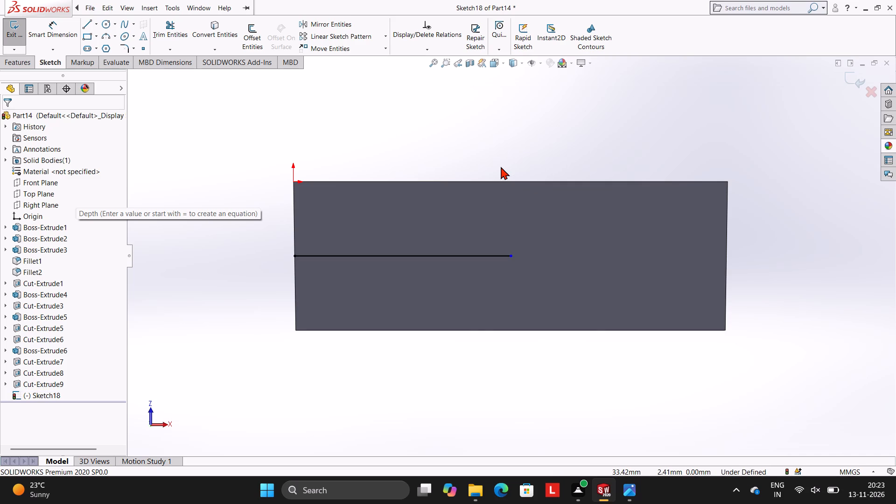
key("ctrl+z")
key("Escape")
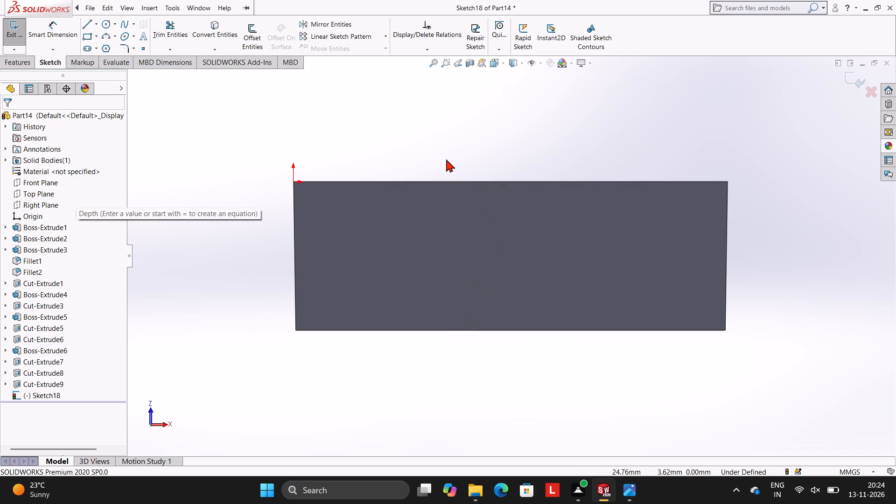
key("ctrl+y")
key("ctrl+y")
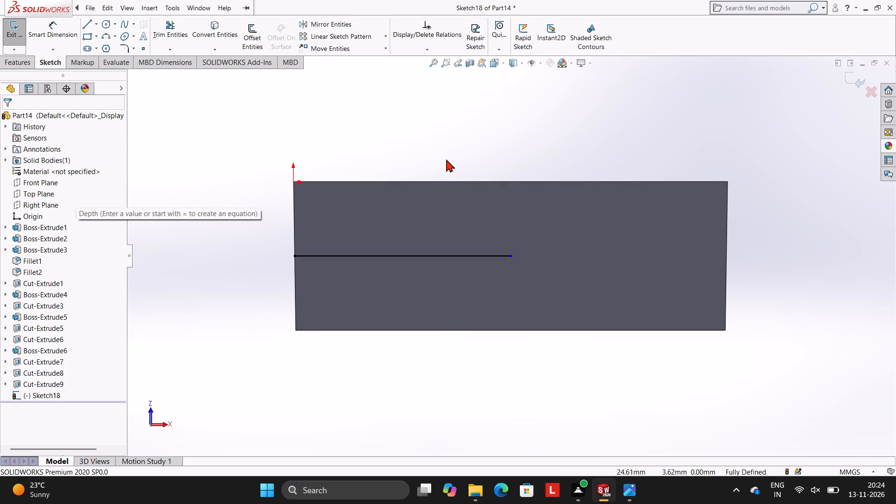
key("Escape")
Draw a 5 mm diameter circle centred where the two lines meet at the middle of the bottom face.
left_click(104, 23)
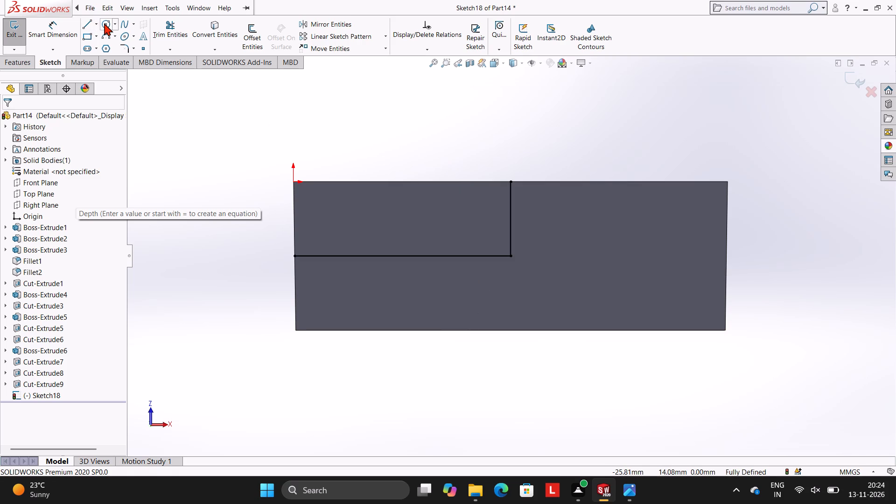
left_click(512, 257)
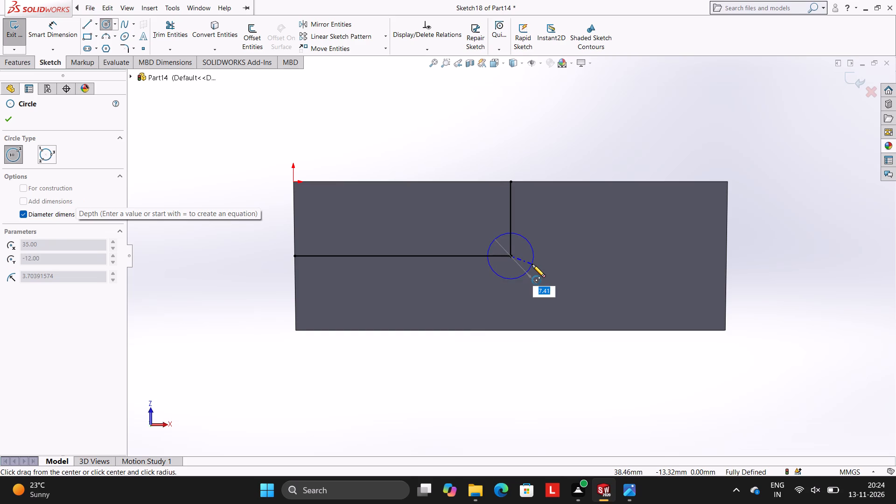
key("5")
key("Return")
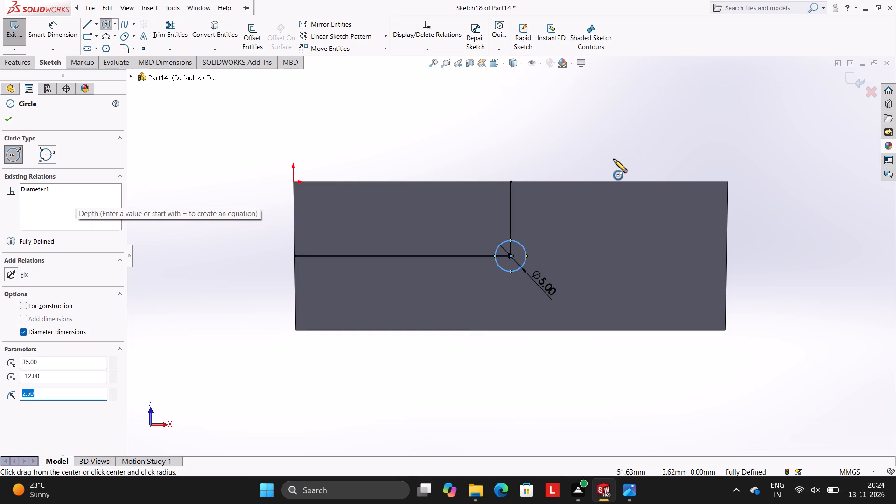
key("Escape")
key("Escape")
key("Escape")
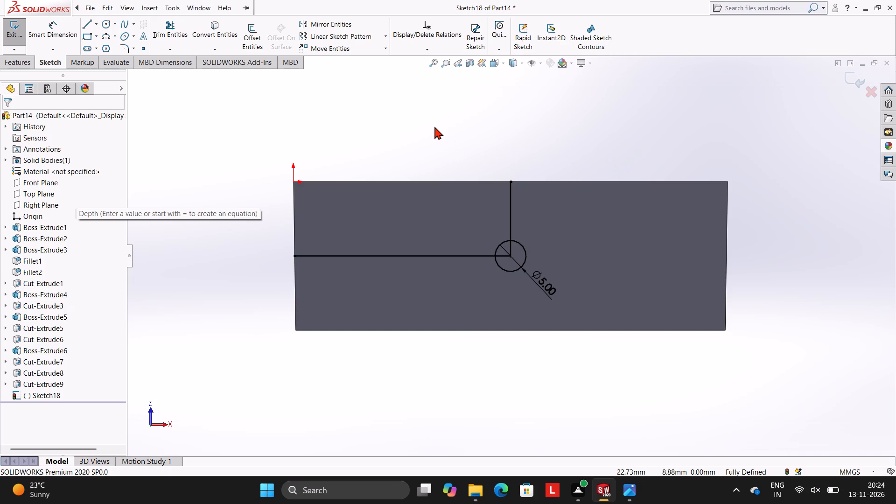
Extrude-cut both regions inside the 5 mm circle through the body, using a blind depth of 70 mm.
left_click(23, 59)
left_click(161, 31)
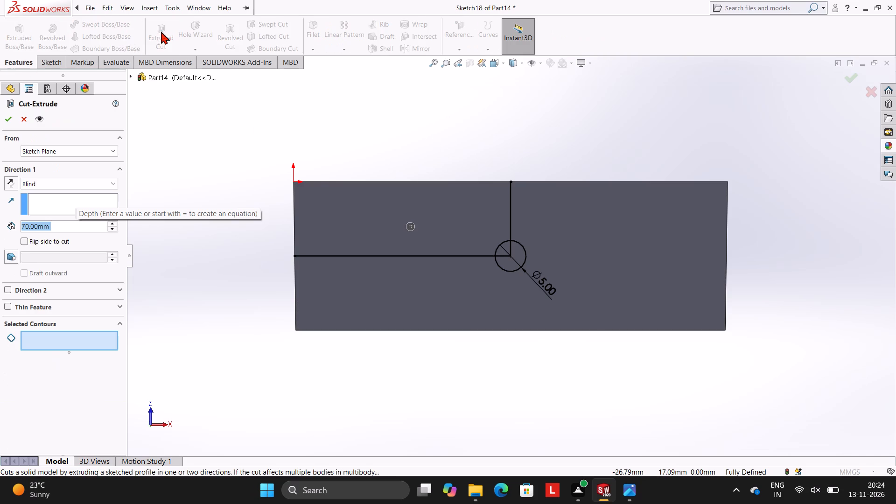
left_click(501, 250)
left_click(517, 261)
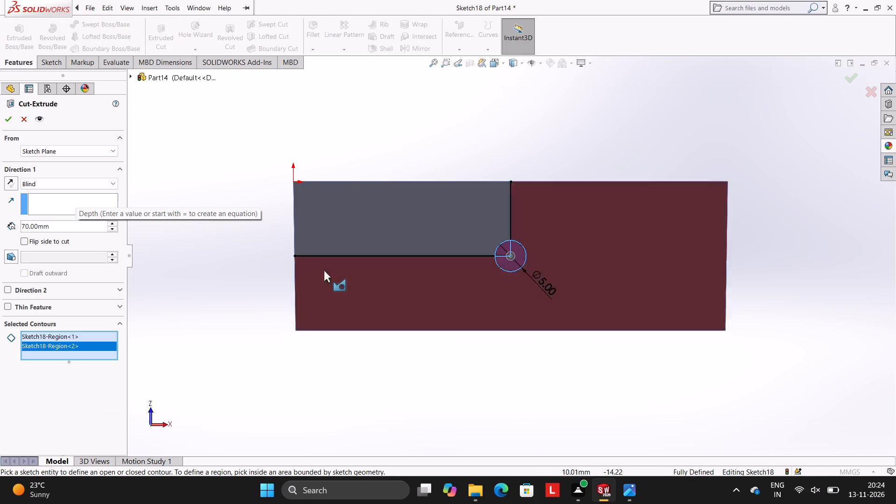
left_click(1, 118)
left_click(13, 117)
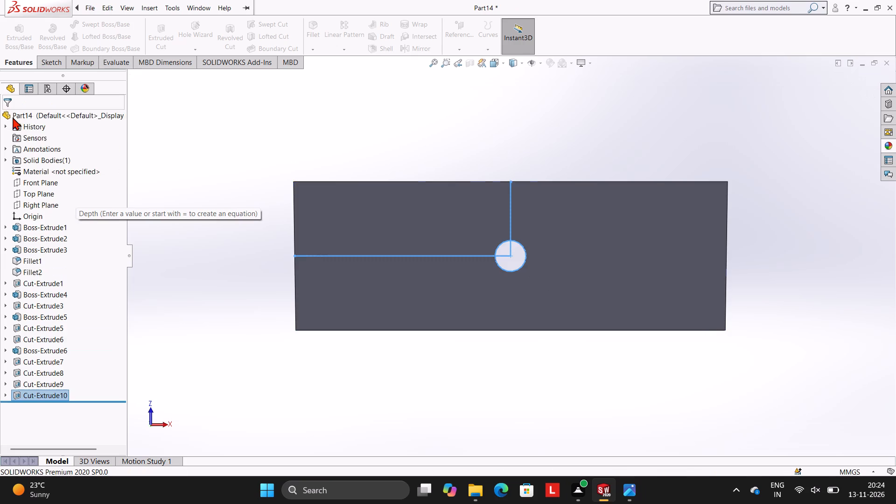
left_click(217, 131)
Examine the hole through the curved body and the two posts from several angles.
middle_click_drag(557, 158, 526, 166)
scroll(532, 176, "up", 2)
middle_click_drag(547, 147, 453, 287)
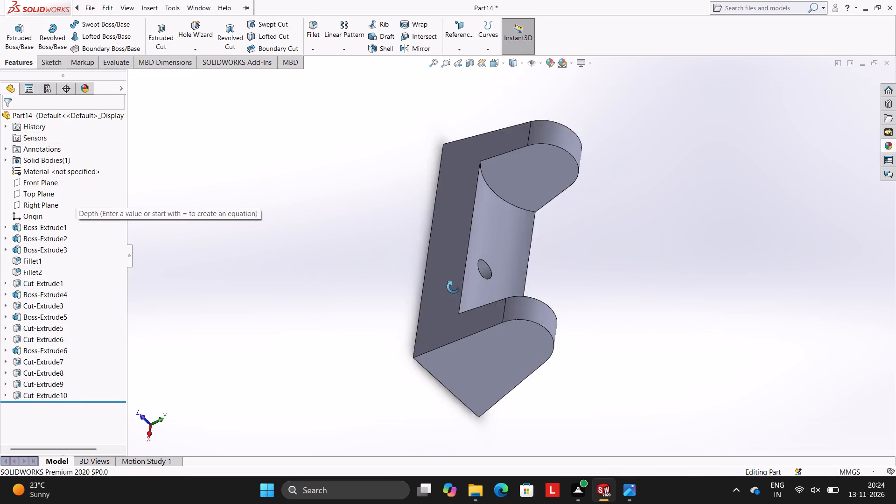
middle_click_drag(453, 287, 420, 290)
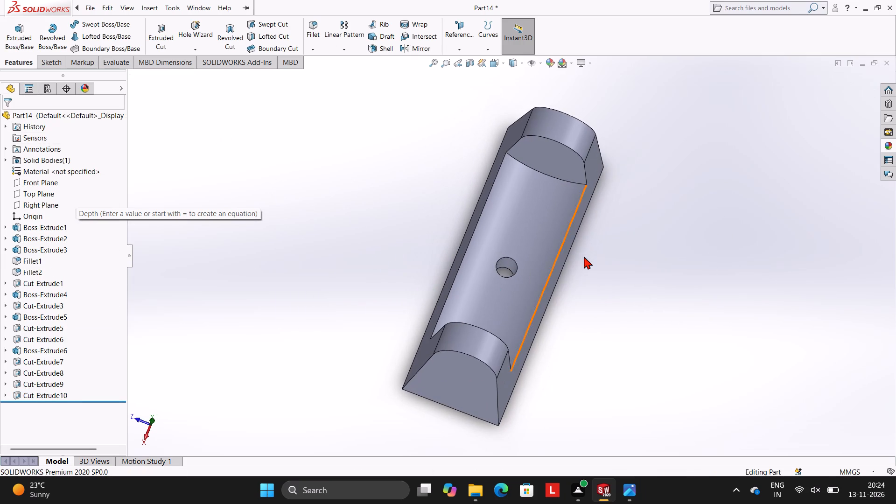
left_click(509, 267)
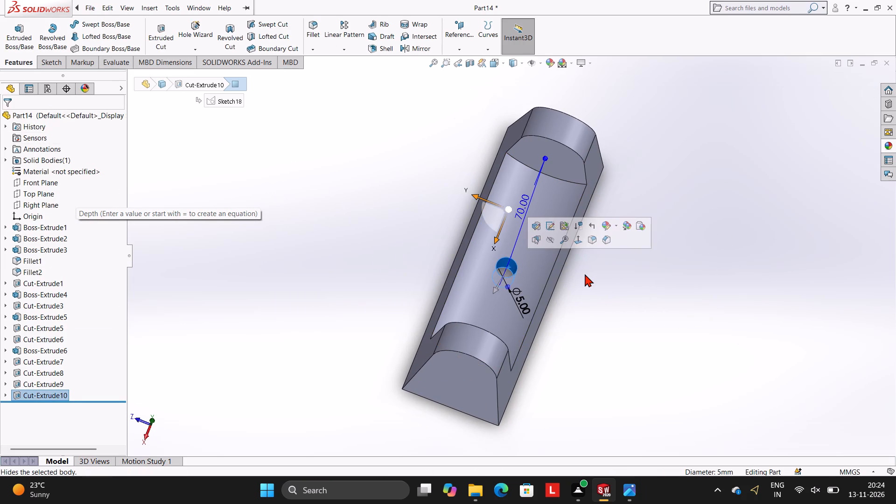
key("Escape")
key("Escape")
middle_click_drag(624, 252, 649, 224)
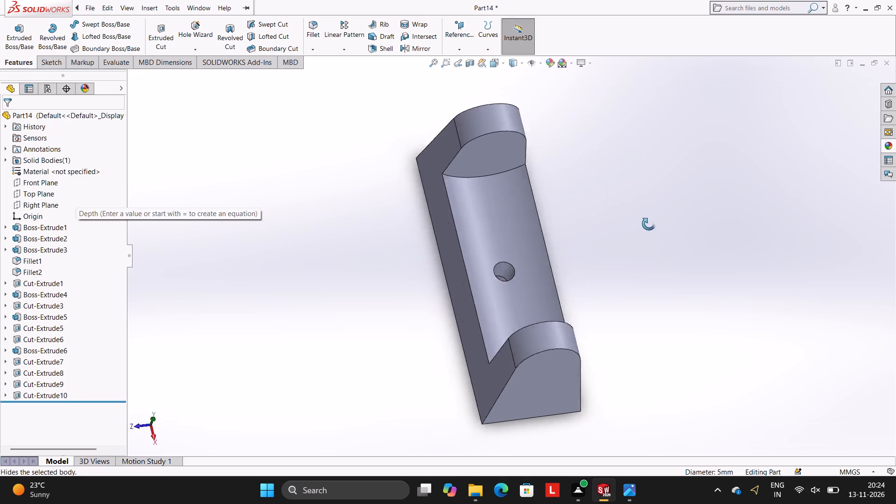
middle_click_drag(649, 224, 609, 189)
scroll(548, 159, "down", 1)
scroll(548, 159, "up", 3)
scroll(549, 159, "down", 3)
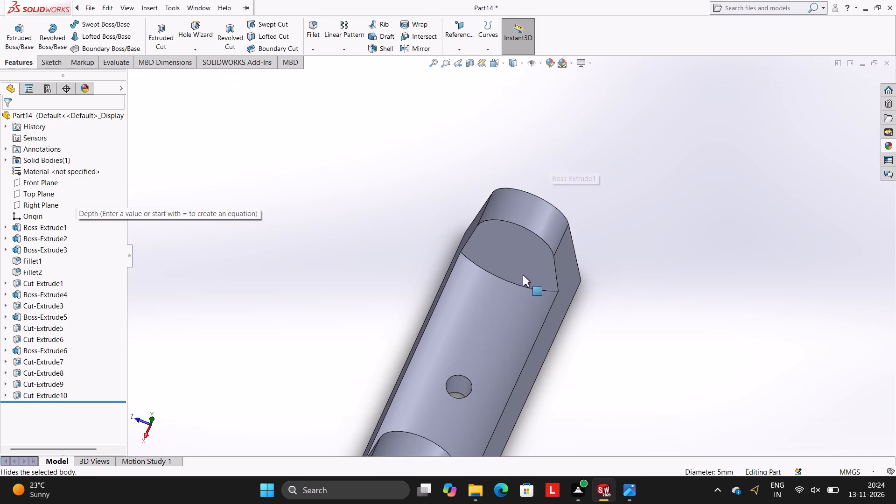
middle_click_drag(623, 296, 665, 278)
middle_click_drag(607, 274, 664, 161)
scroll(662, 168, "up", 1)
middle_click_drag(571, 180, 430, 299)
middle_click_drag(510, 262, 518, 179)
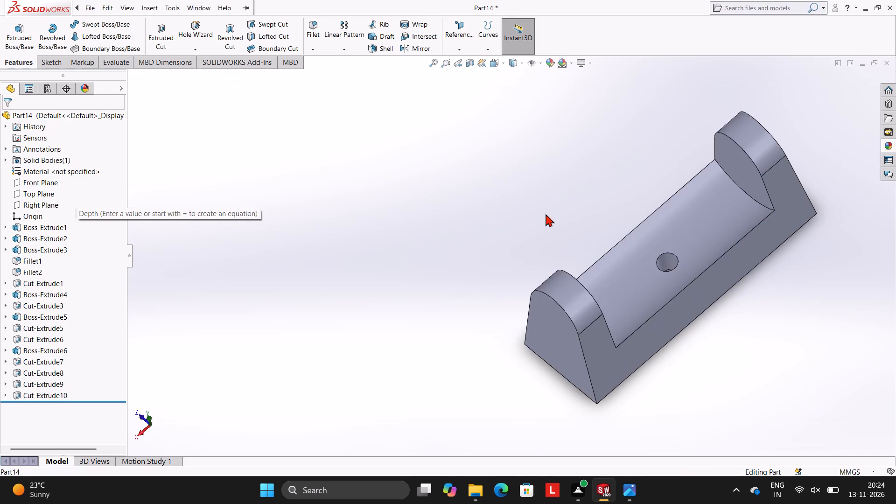
middle_click_drag(572, 322, 542, 235)
middle_click_drag(583, 297, 523, 232)
scroll(555, 305, "up", 1)
middle_click_drag(514, 286, 489, 270)
middle_click_drag(507, 287, 534, 362)
middle_click_drag(582, 230, 602, 369)
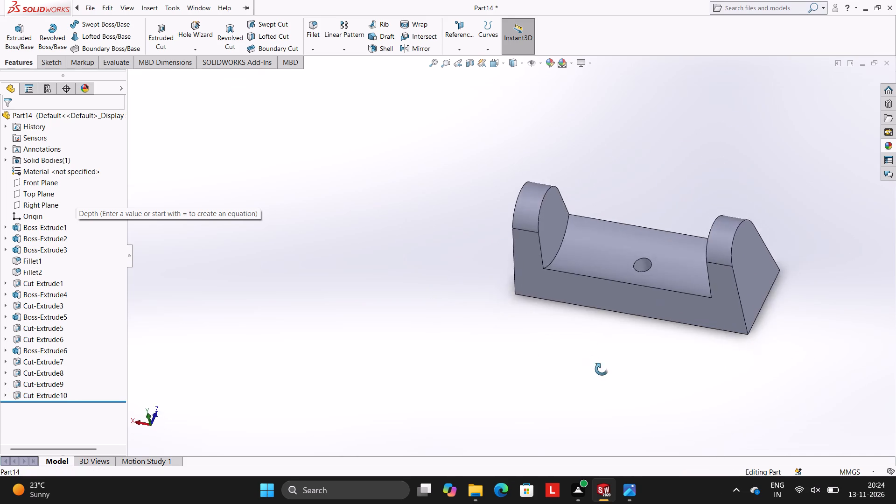
middle_click_drag(602, 369, 582, 301)
scroll(664, 284, "up", 2)
middle_click_drag(715, 282, 798, 258)
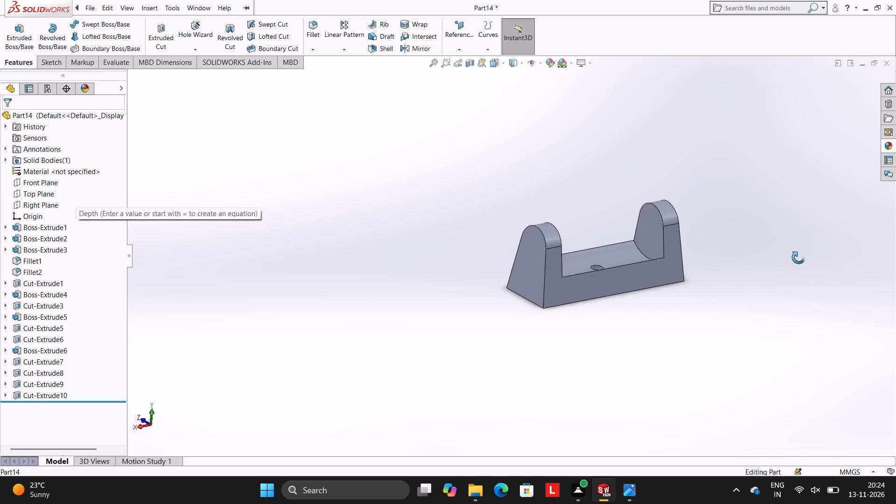
middle_click_drag(798, 258, 800, 247)
scroll(800, 247, "up", 1)
middle_click_drag(679, 318, 596, 304)
scroll(625, 246, "down", 3)
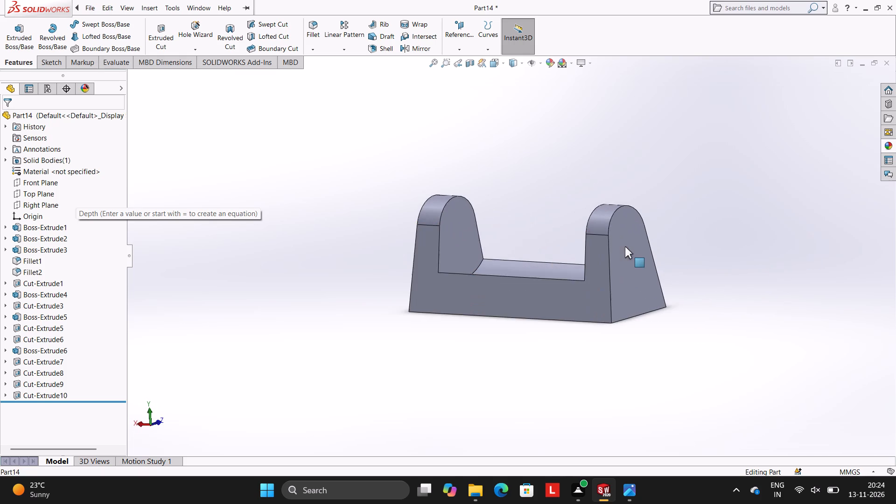
scroll(625, 246, "down", 1)
middle_click_drag(636, 251, 624, 264)
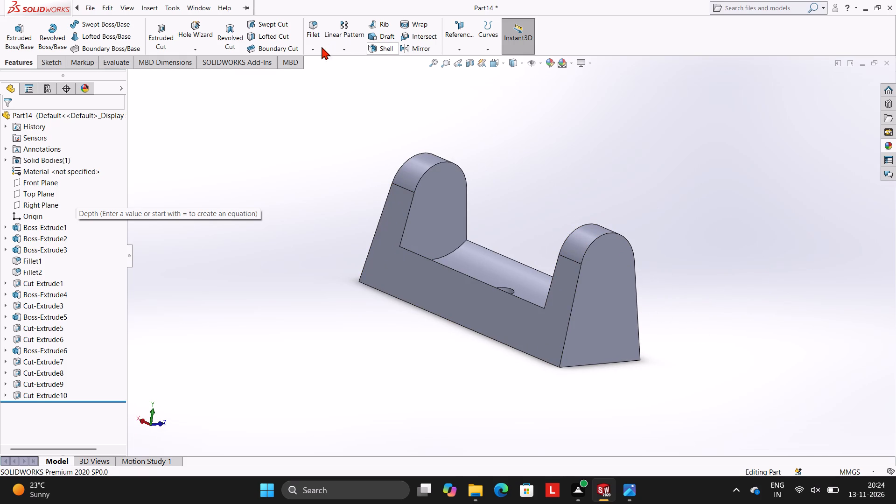
Fillet the body's two long upper edges, one curved post-to-body joint, and both posts' inner and outer outline edges with a 2 mm radius.
left_click(312, 51)
left_click(329, 62)
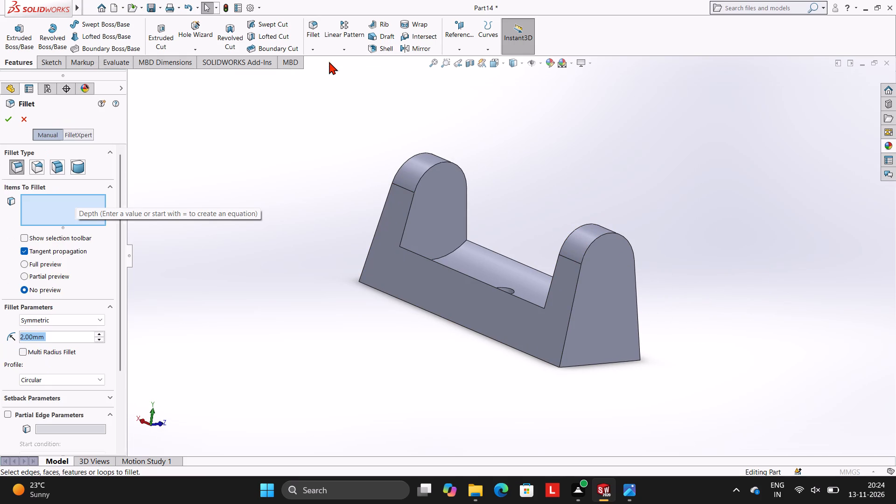
left_click(454, 270)
left_click(490, 249)
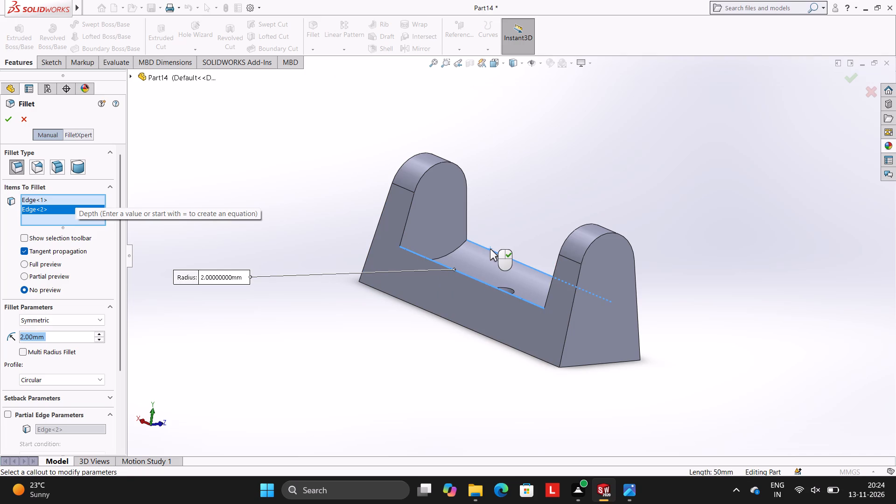
left_click(577, 281)
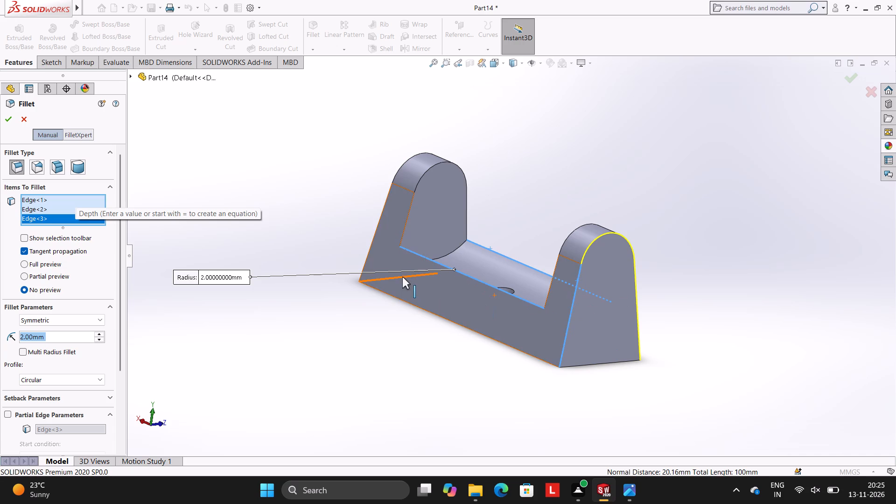
left_click(446, 254)
left_click(406, 225)
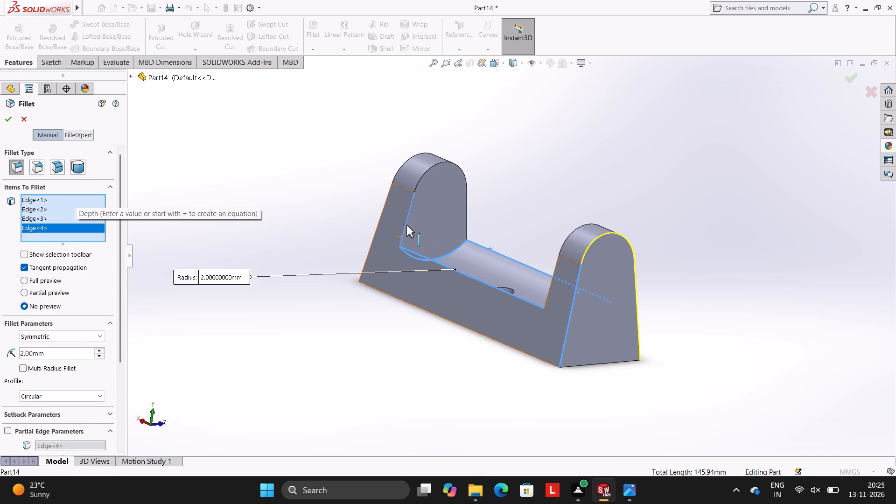
left_click(380, 220)
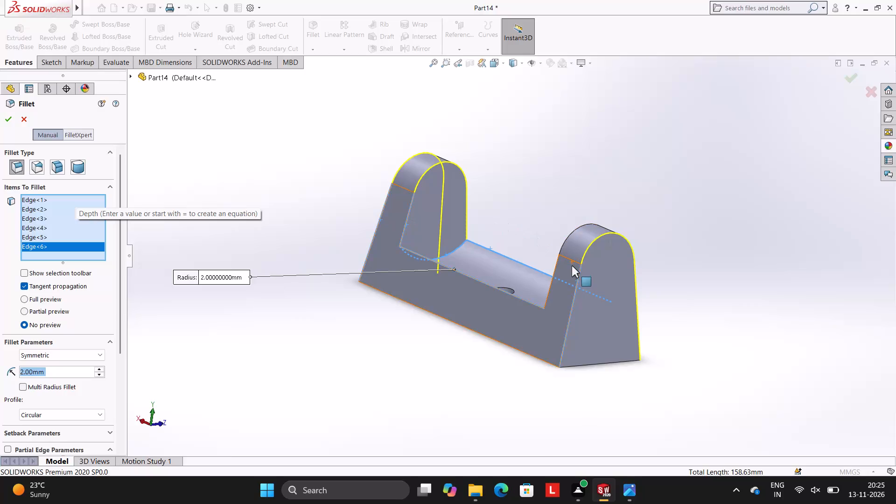
left_click(556, 266)
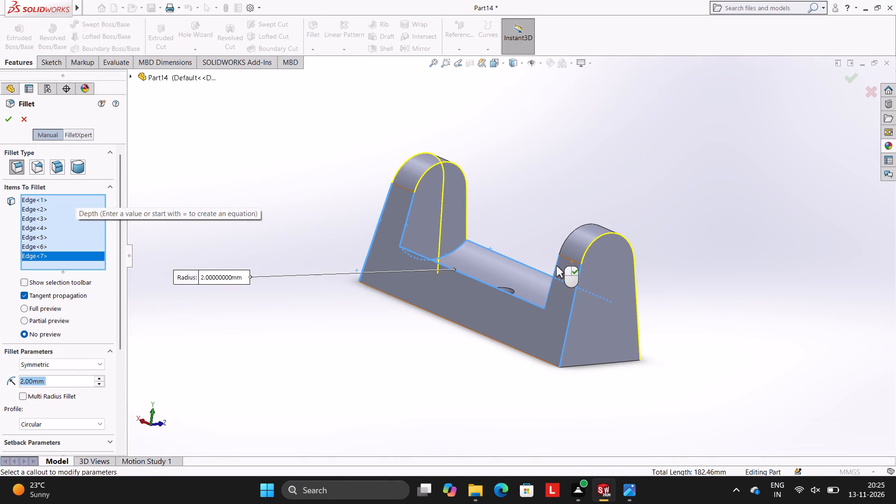
left_click(10, 121)
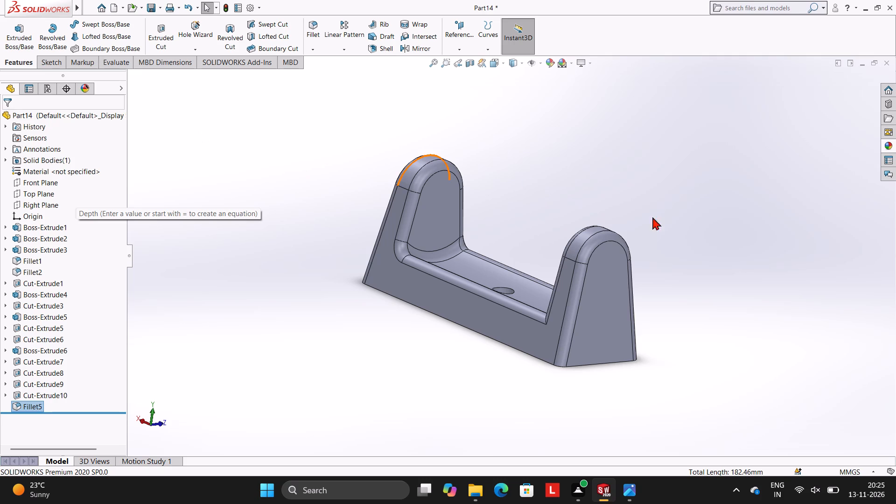
Start a new sketch on the outer end face of the origin-side post, viewed normal to the face.
scroll(691, 214, "down", 1)
middle_click_drag(698, 207, 670, 192)
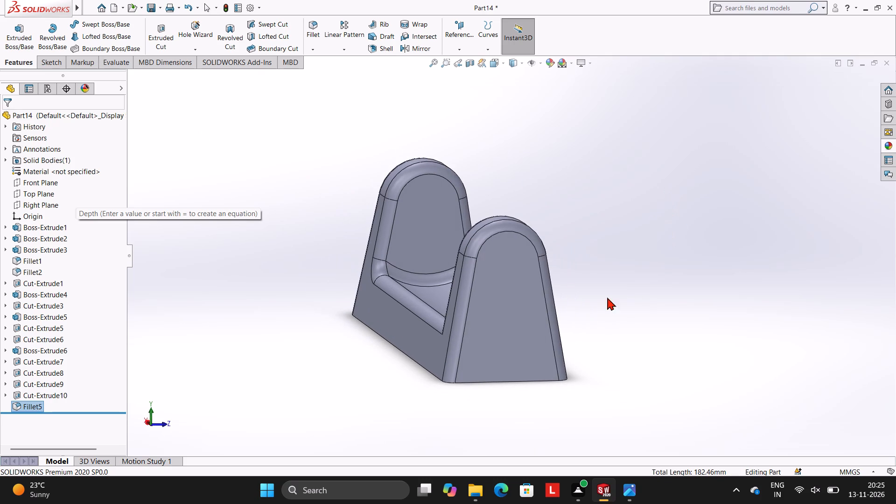
left_click(498, 264)
left_click(537, 238)
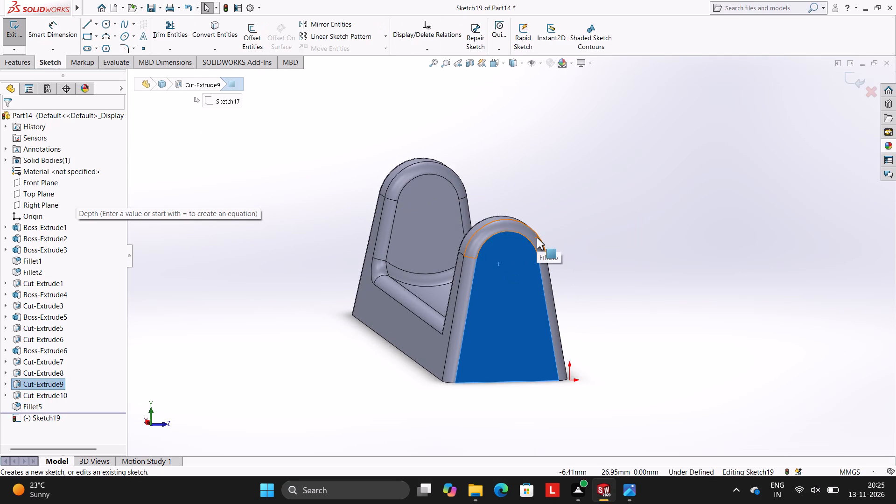
key("ctrl+8")
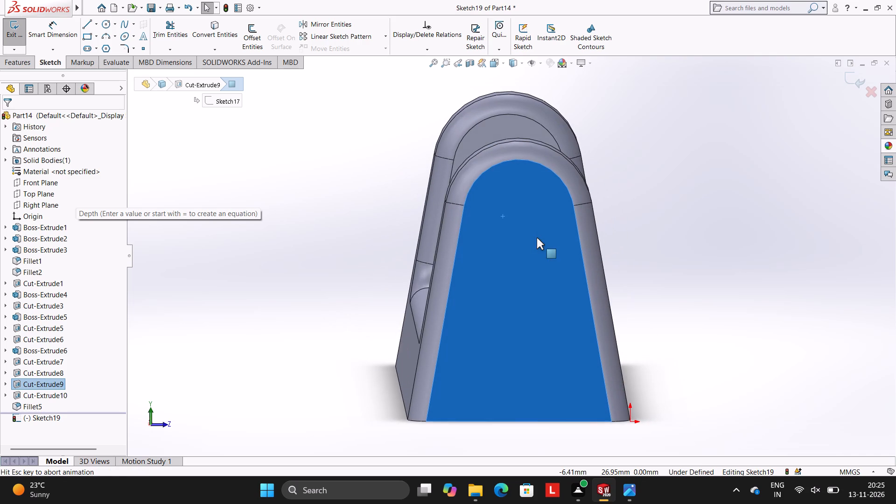
key("Escape")
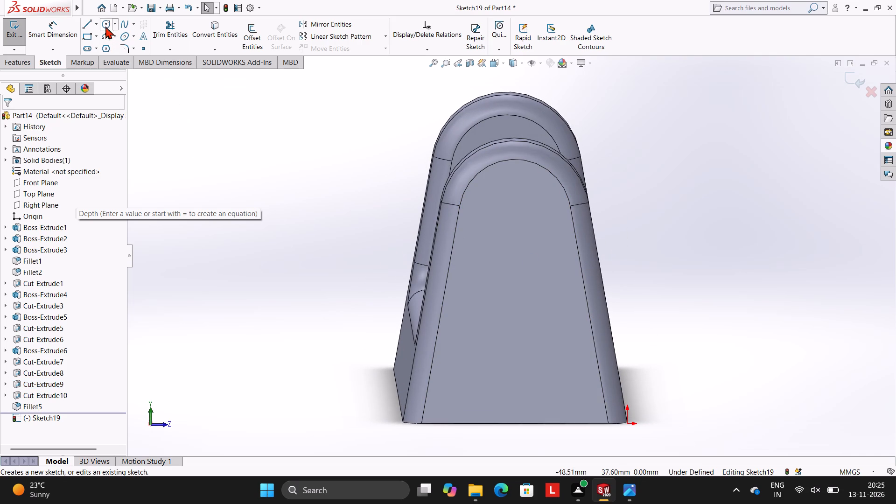
Sketch a 10 mm diameter circle near the post's rounded top, centred about 22.3 mm above the bottom edge and 12 mm from the origin.
left_click(105, 21)
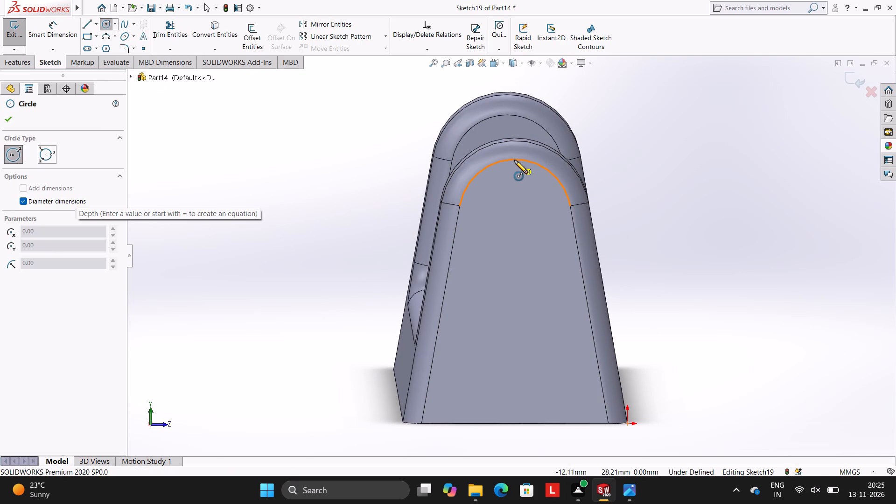
left_click(515, 215)
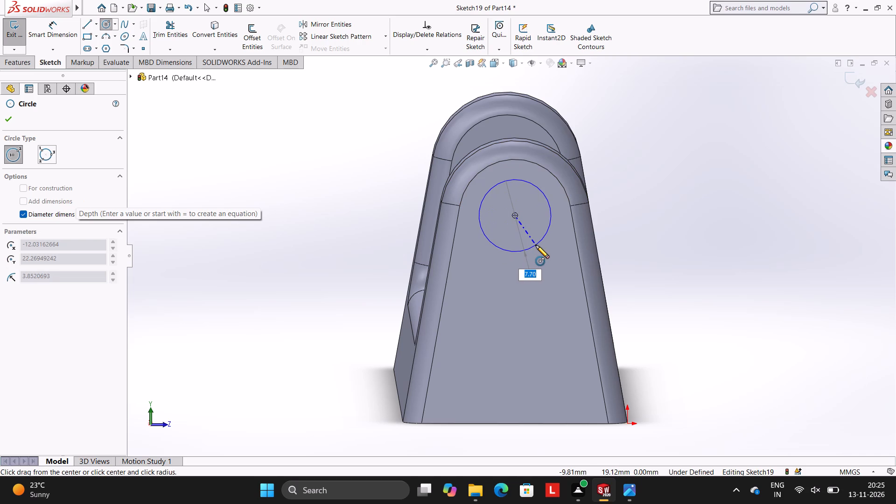
type("10")
key("Return")
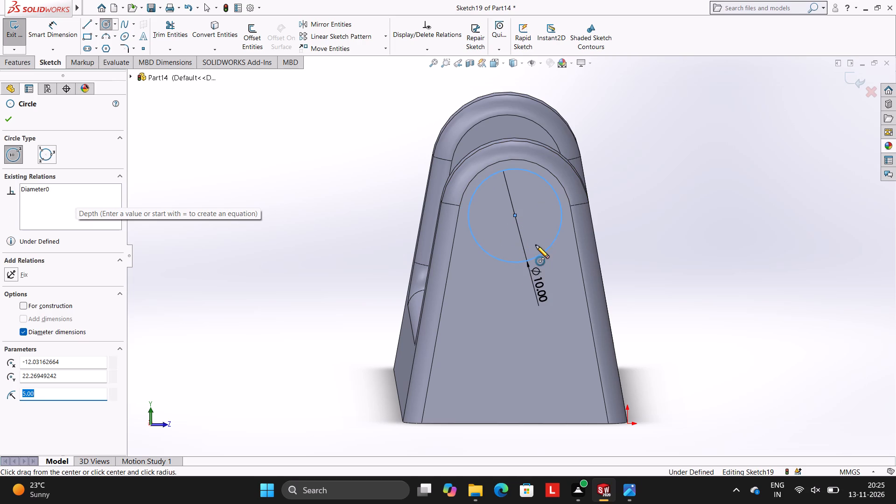
type("````")
key("Escape")
key("Escape")
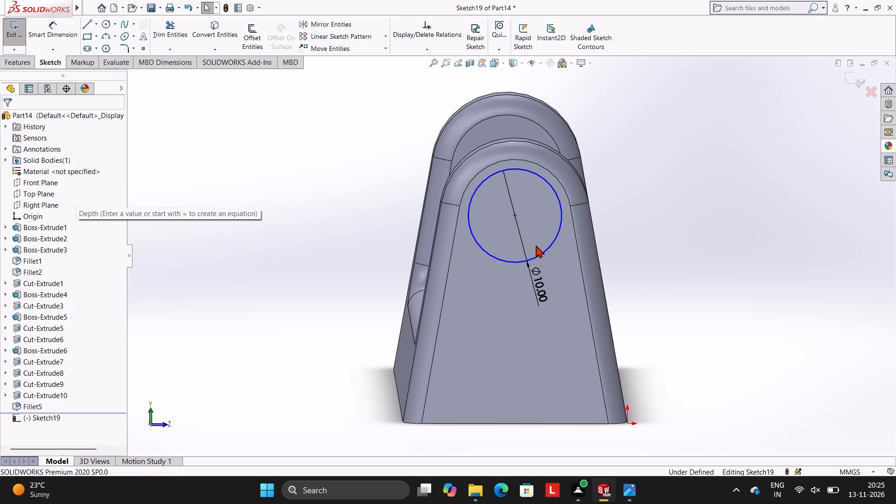
key("Escape")
key("Escape")
key("Escape")
Dimension the circle centre's height from the face's bottom edge and its horizontal distance from the origin corner, keeping the drawn values.
left_click(69, 35)
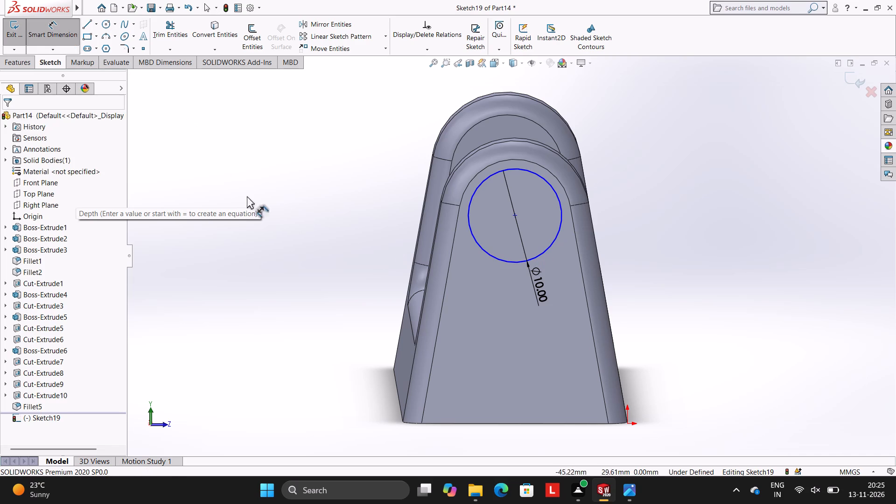
left_click(514, 217)
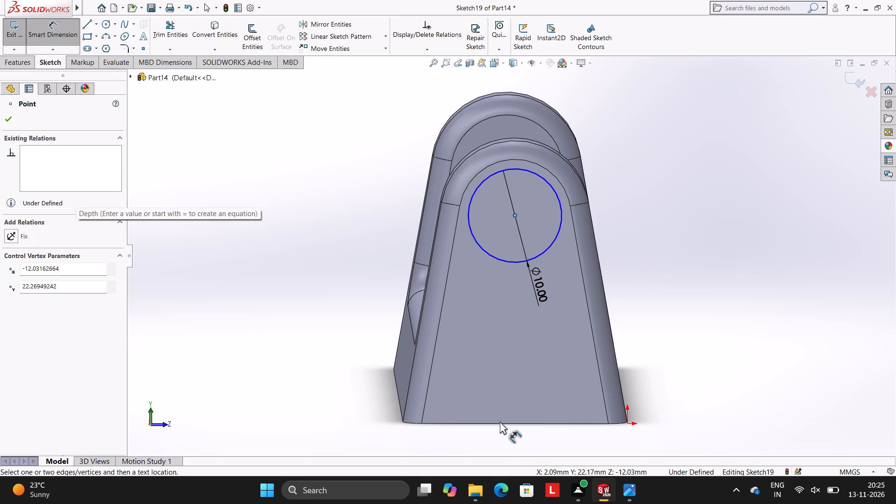
left_click(499, 423)
left_click(321, 350)
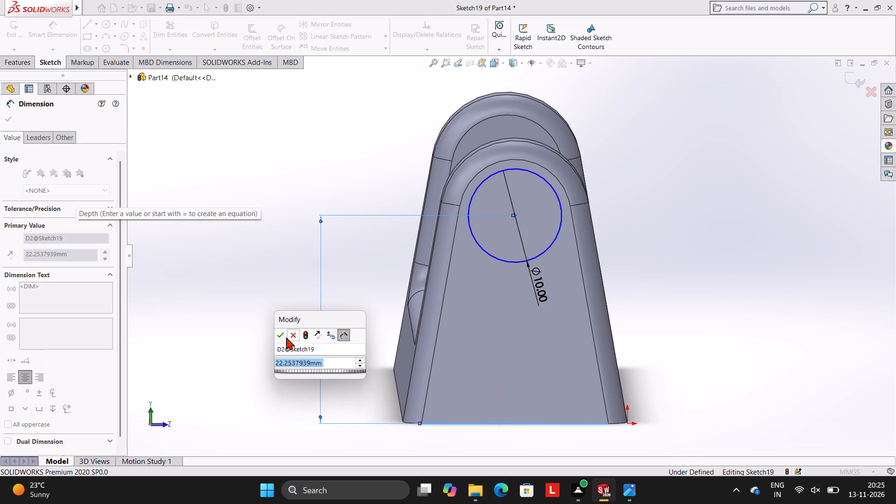
left_click(280, 334)
left_click(281, 265)
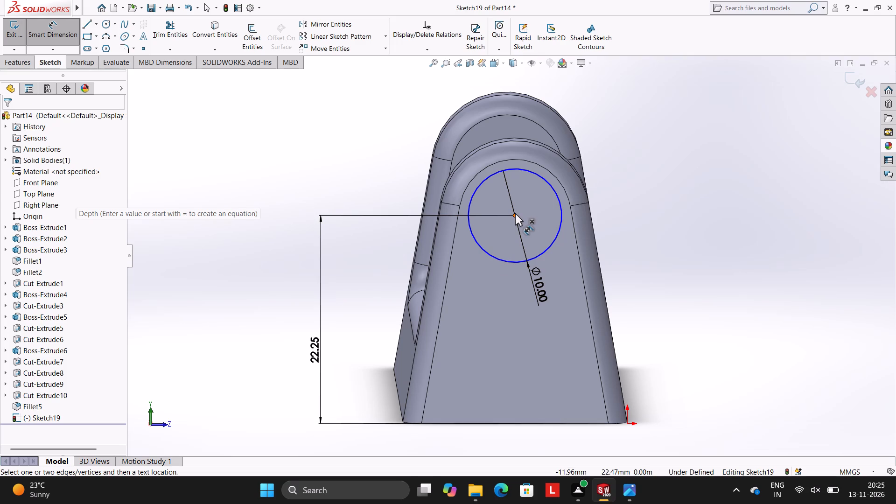
left_click(515, 214)
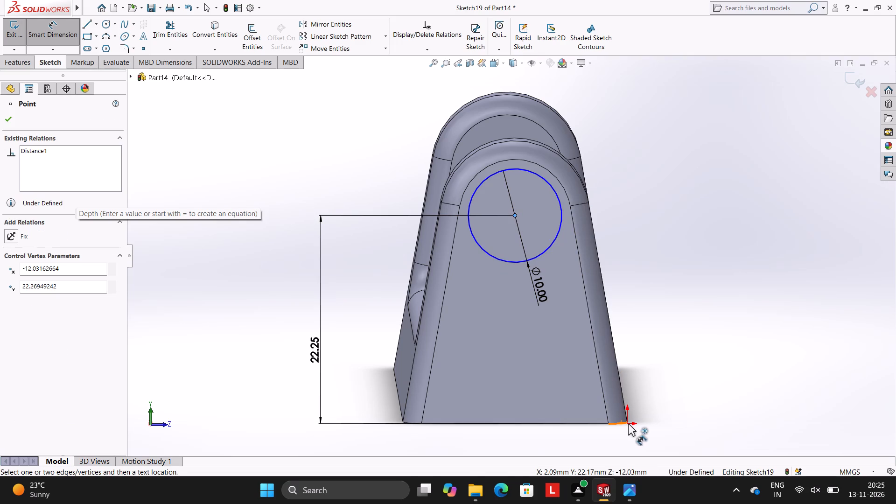
left_click(628, 424)
left_click(579, 132)
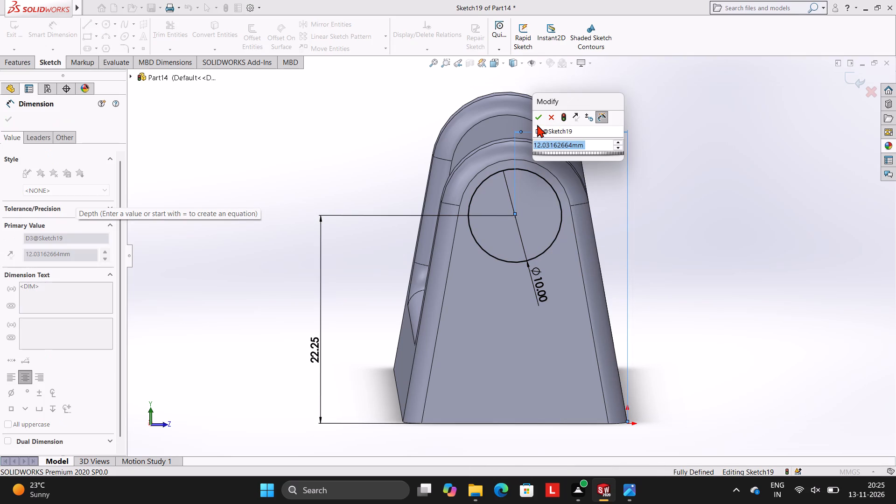
left_click(539, 114)
left_click(695, 131)
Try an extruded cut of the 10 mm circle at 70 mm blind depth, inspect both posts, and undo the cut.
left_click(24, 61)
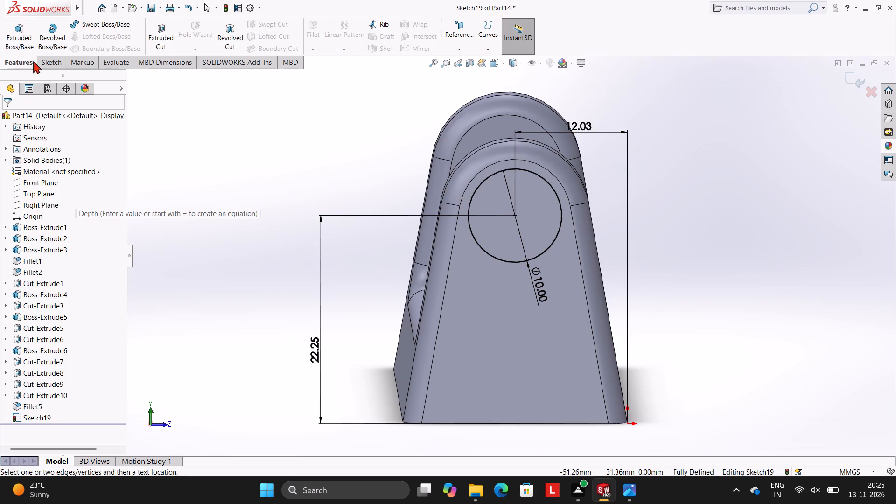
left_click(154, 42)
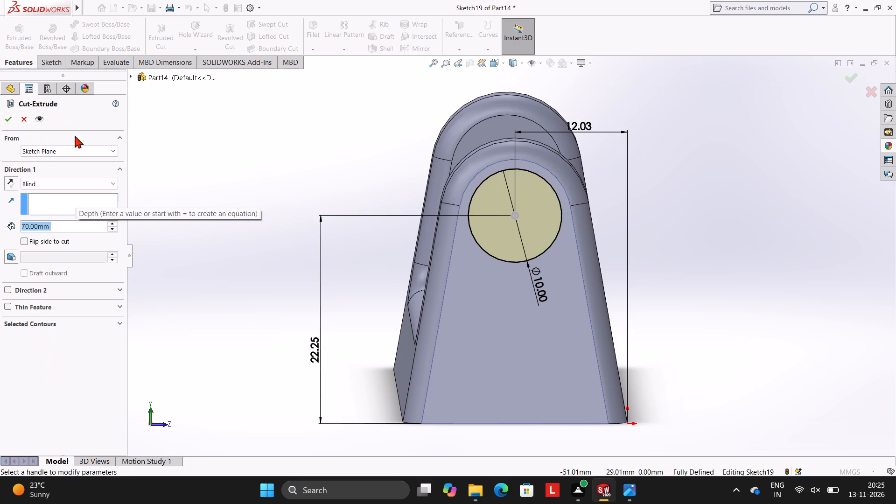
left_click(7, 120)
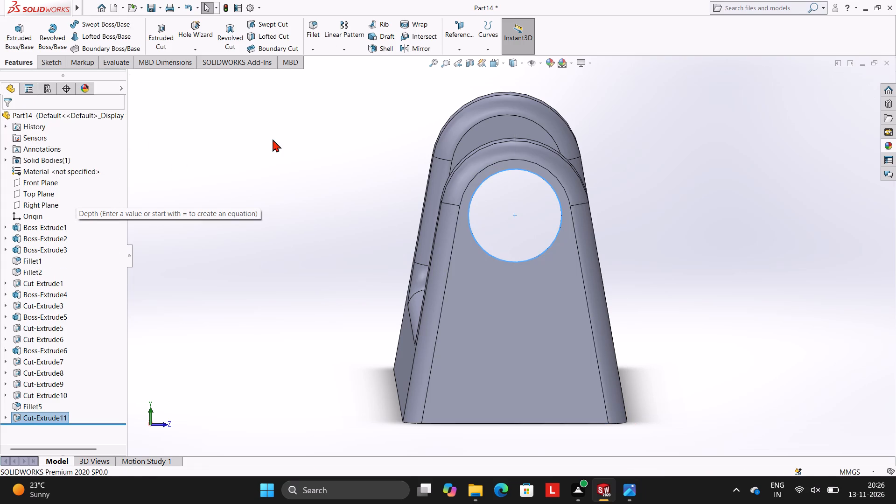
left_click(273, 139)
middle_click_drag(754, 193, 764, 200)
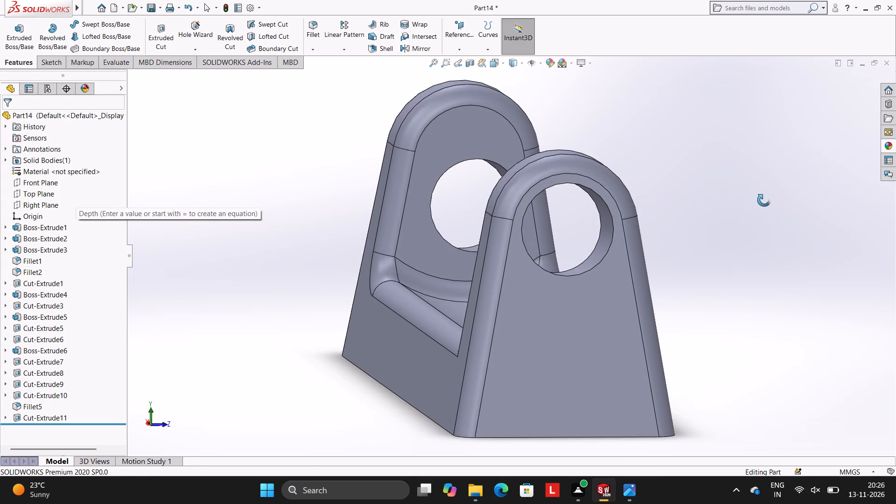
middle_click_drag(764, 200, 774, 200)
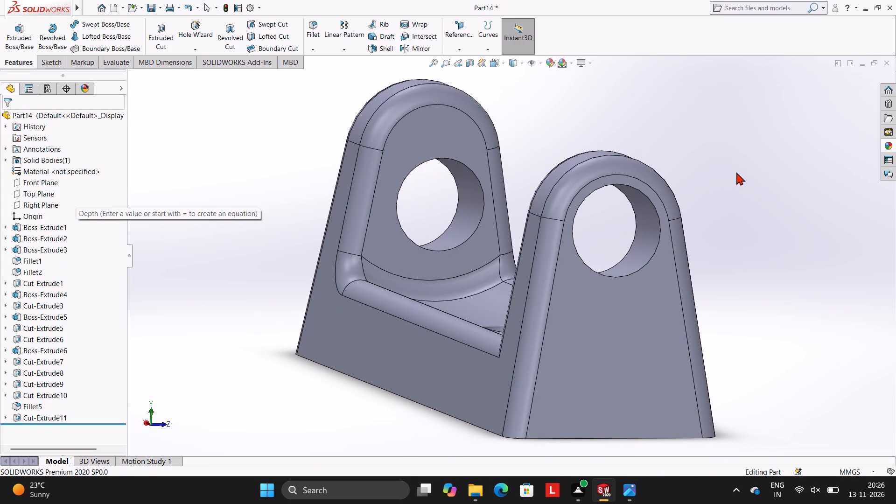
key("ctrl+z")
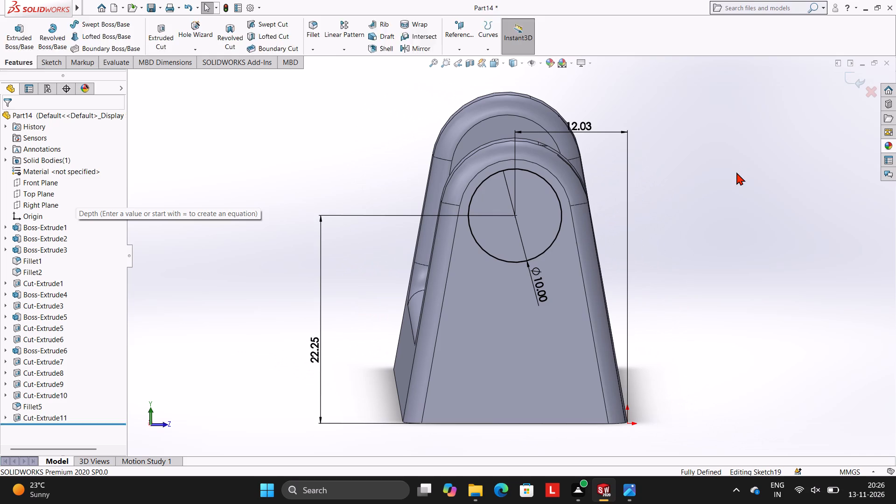
Extrude-cut the 10 mm circle through the origin-side post with a blind depth of 20 mm.
left_click(10, 66)
left_click(154, 41)
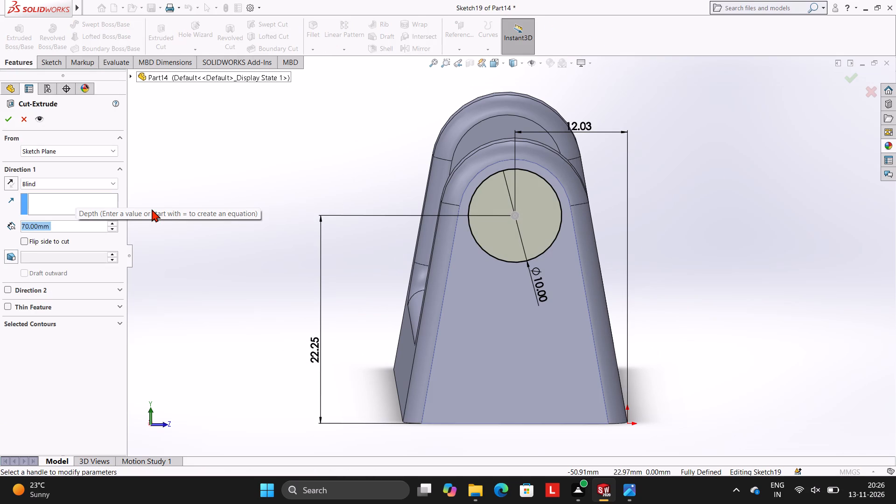
type("20")
key("Return")
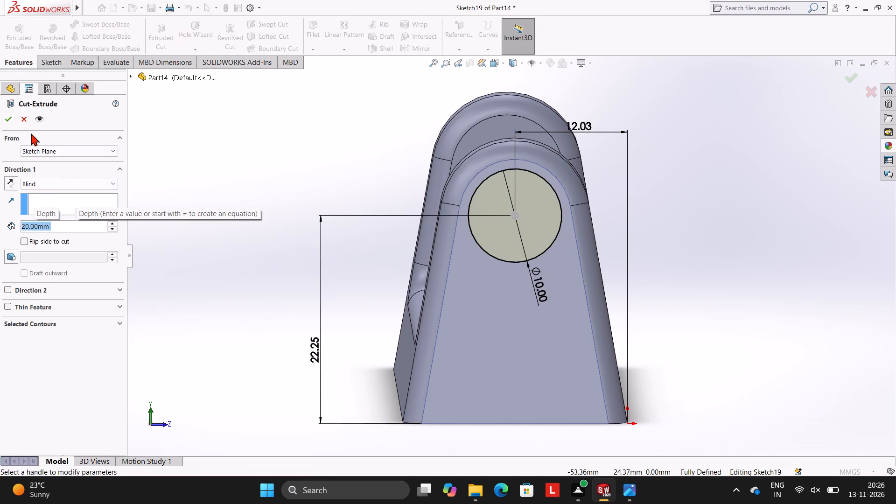
left_click(14, 120)
left_click(204, 137)
Start a new sketch on the outer end face of the opposite, uncut post, viewed normal to the face.
middle_click_drag(239, 152, 268, 166)
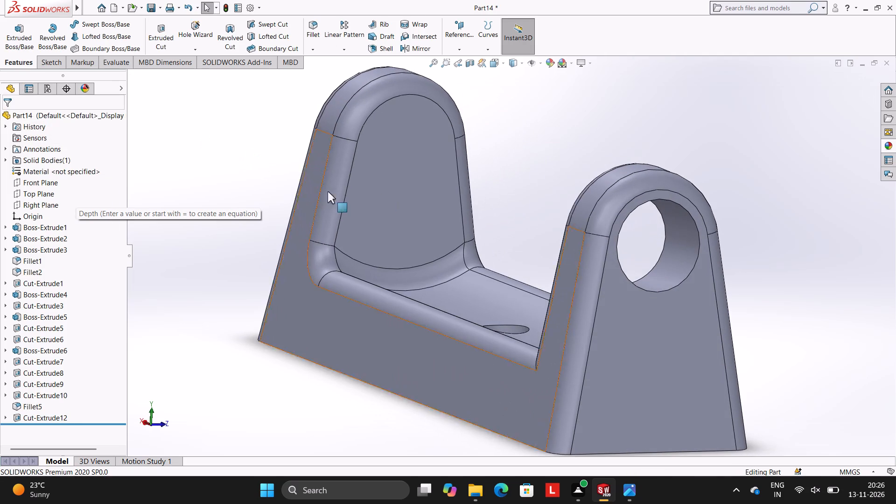
middle_click_drag(537, 147, 549, 151)
scroll(553, 150, "up", 2)
middle_click_drag(573, 154, 625, 162)
scroll(625, 162, "up", 1)
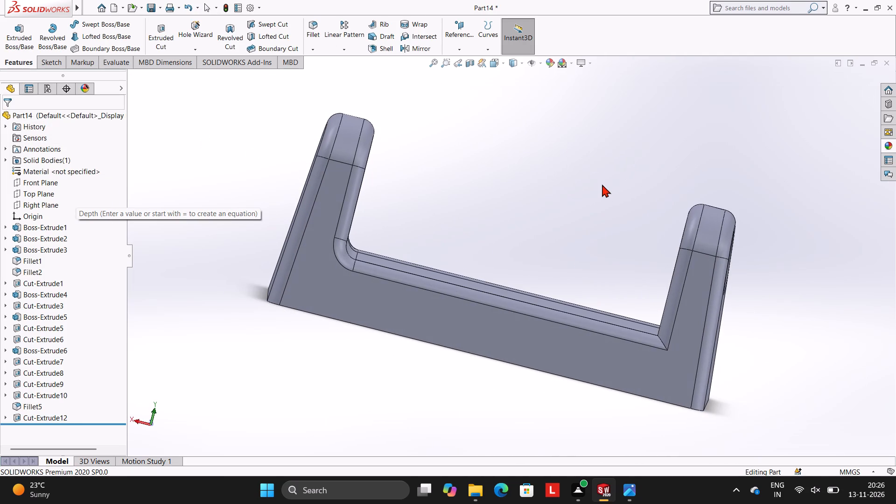
middle_click_drag(614, 184, 654, 189)
middle_click_drag(641, 194, 662, 231)
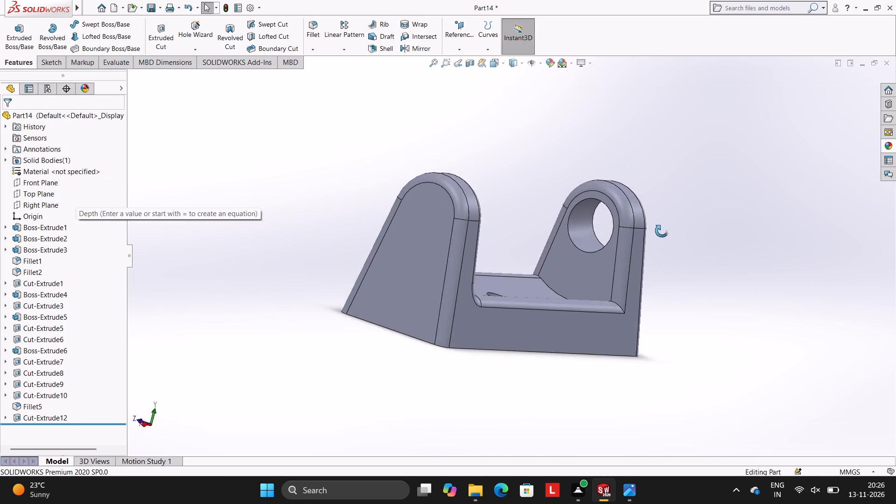
middle_click_drag(662, 231, 693, 203)
left_click(502, 186)
left_click(542, 157)
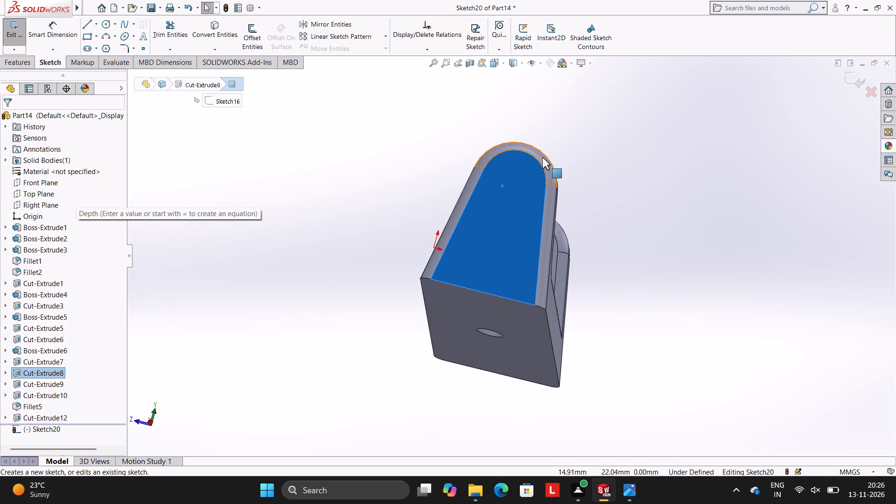
key("ctrl+8")
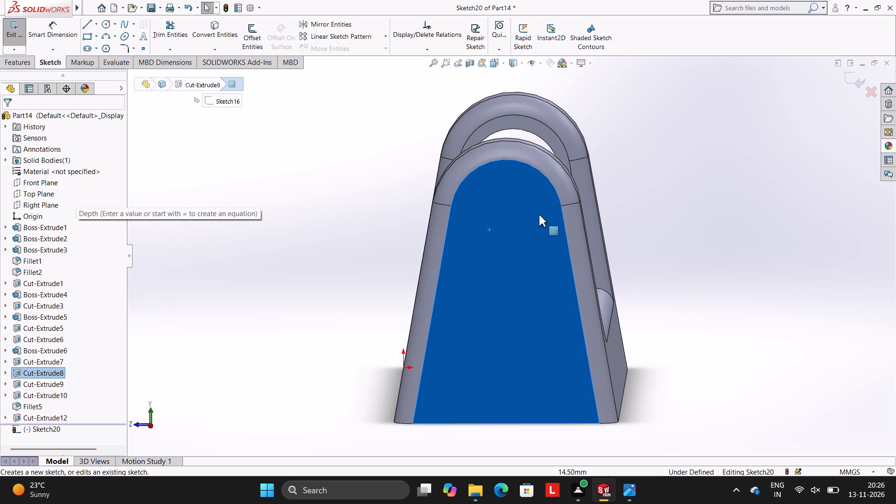
key("Escape")
Sketch a 10 mm diameter circle near this post's rounded top, centred about 22.3 mm above the bottom edge.
scroll(524, 203, "up", 3)
scroll(524, 203, "down", 2)
scroll(531, 296, "up", 2)
scroll(530, 284, "down", 3)
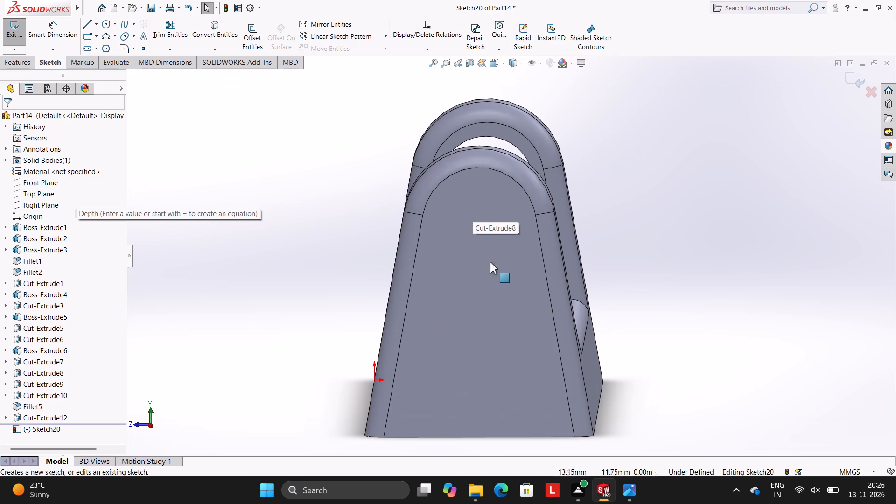
left_click(109, 28)
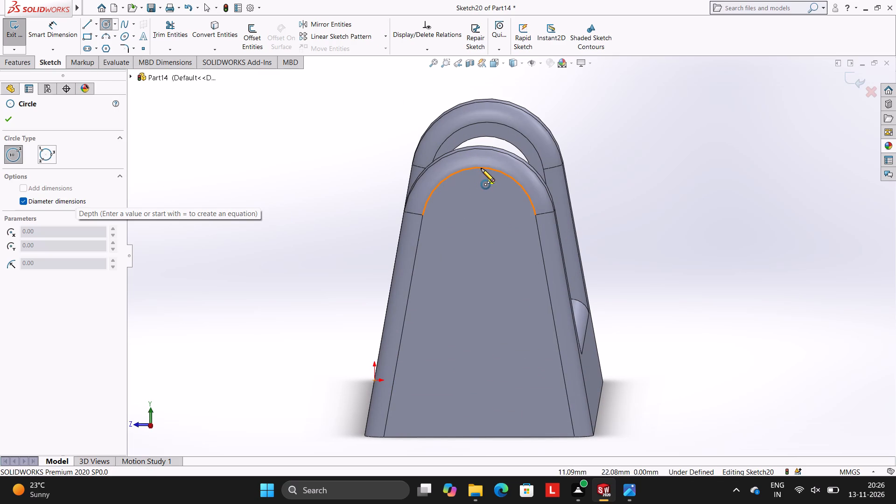
left_click(479, 224)
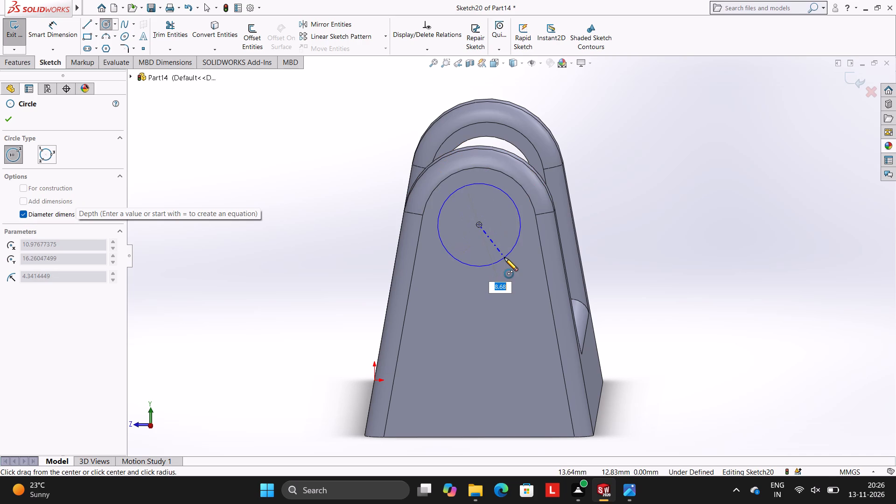
type("10+")
key("Return")
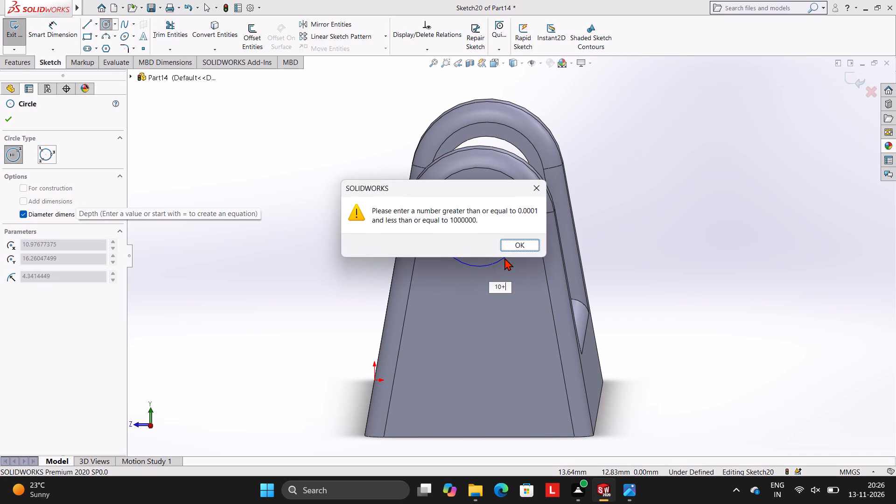
left_click(537, 189)
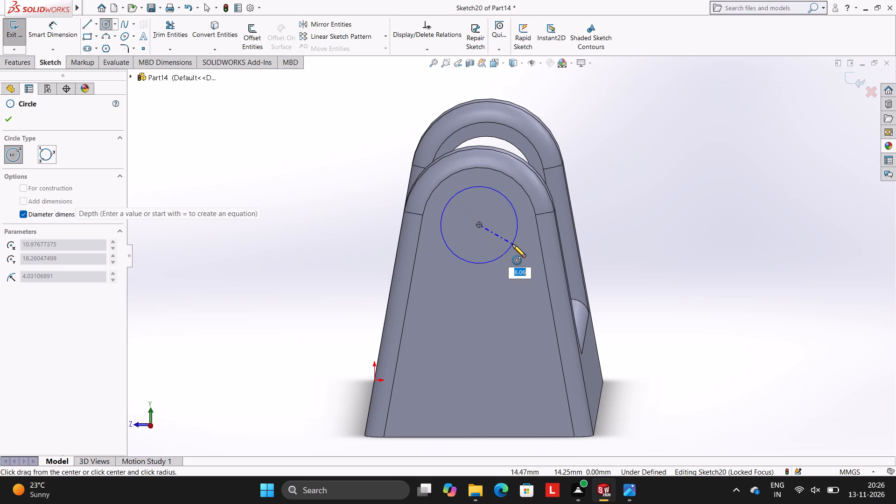
type("10")
key("Return")
key("Escape")
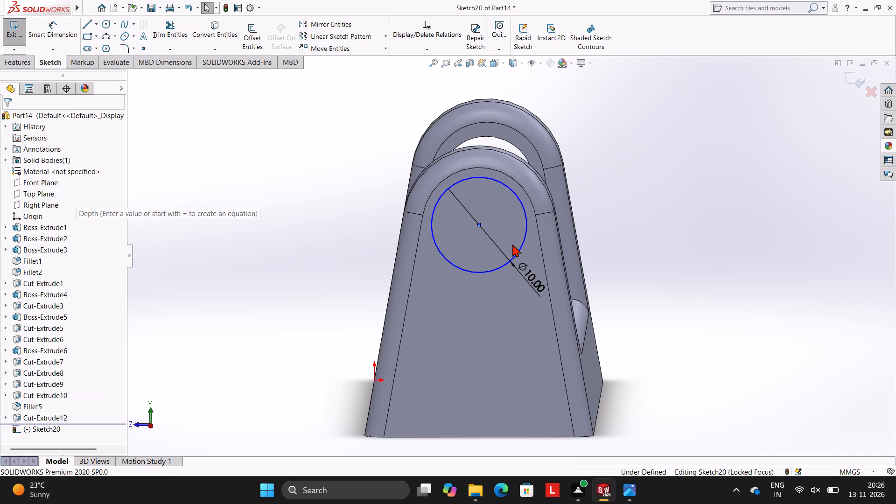
key("Escape")
key("Escape")
key("Escape")
Dimension the circle's centre from the post's bottom edge and from its slanted side edge, keeping the drawn distances.
left_click(72, 32)
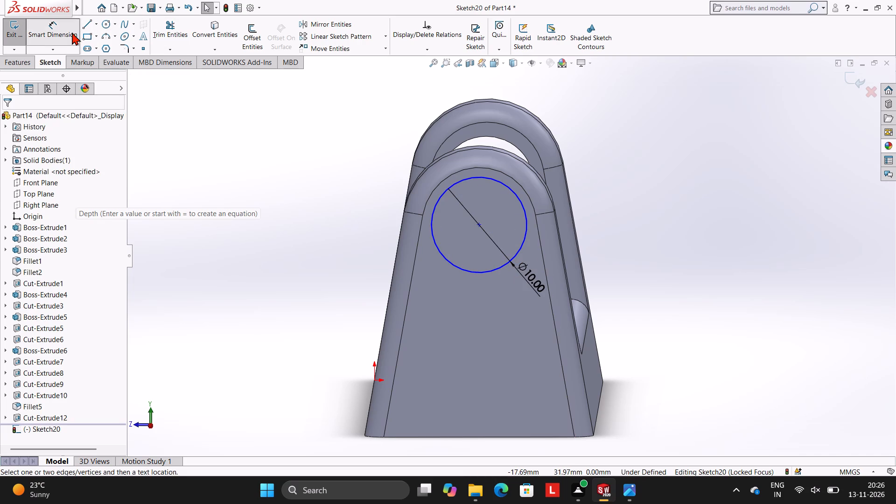
left_click(478, 223)
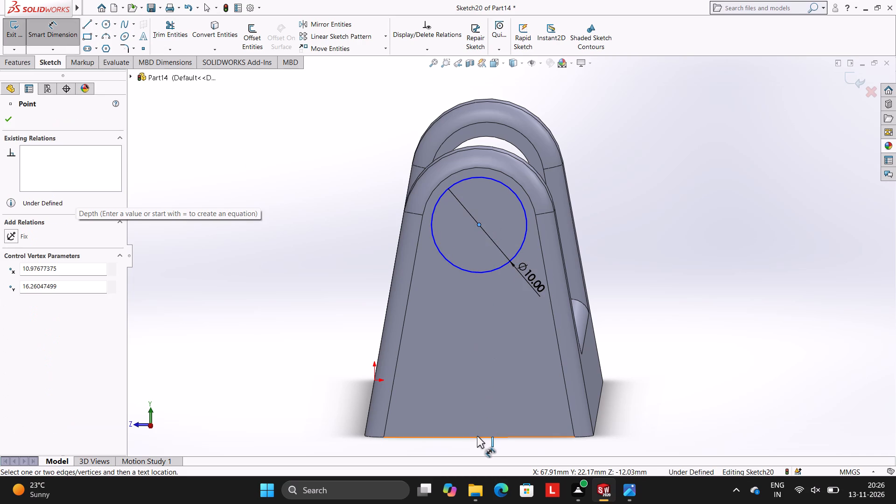
left_click(477, 436)
left_click(278, 364)
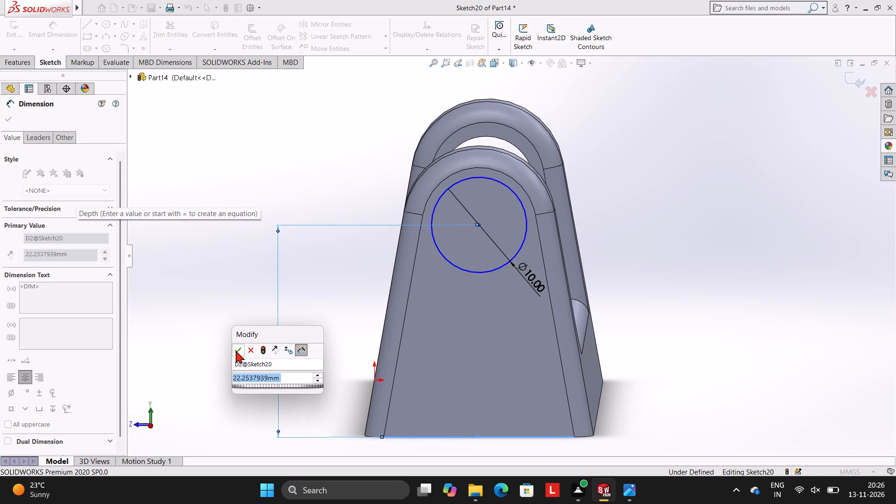
left_click(236, 352)
left_click(224, 298)
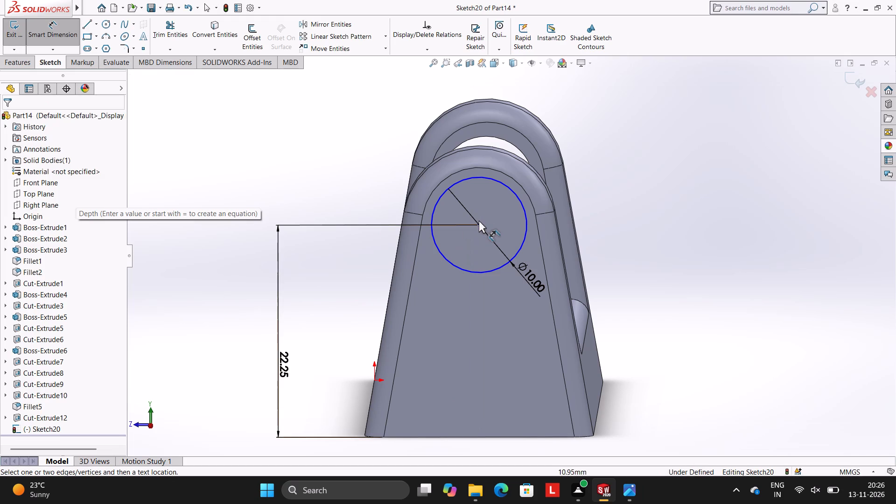
left_click(477, 224)
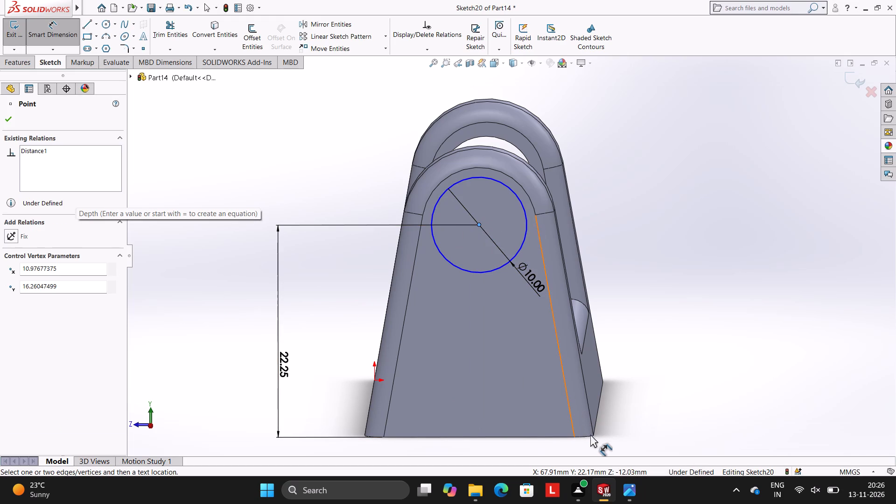
left_click(574, 434)
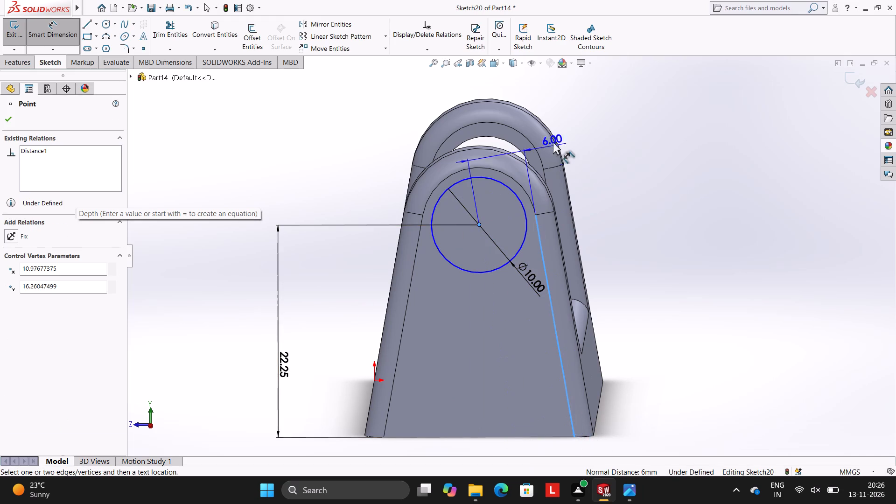
left_click(514, 83)
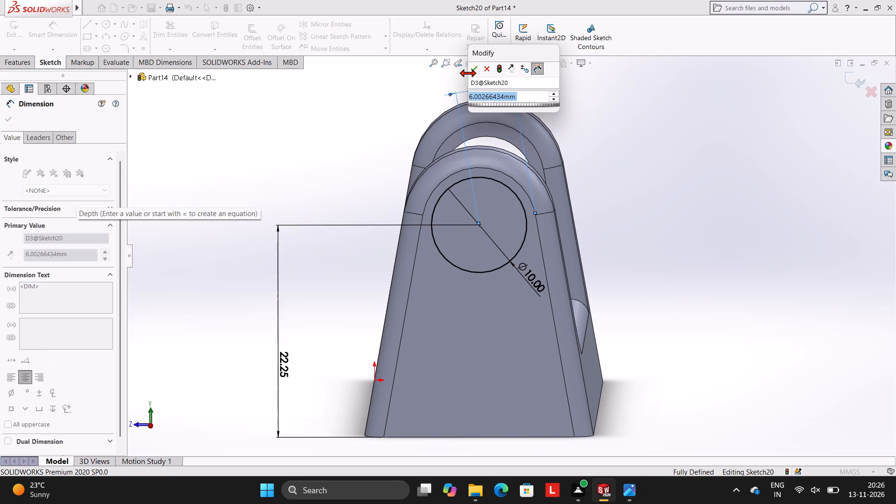
left_click(473, 70)
left_click(694, 153)
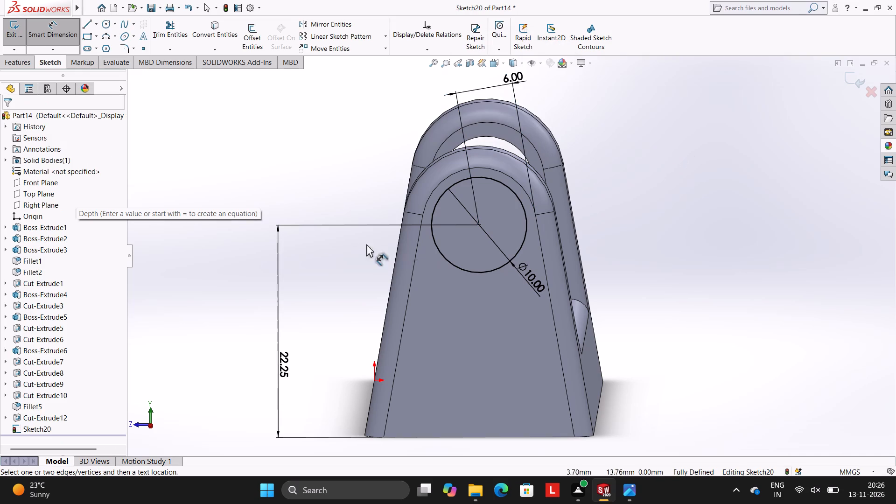
Extrude-cut the 10 mm circle through this post using the preset cut settings.
left_click(19, 62)
left_click(160, 40)
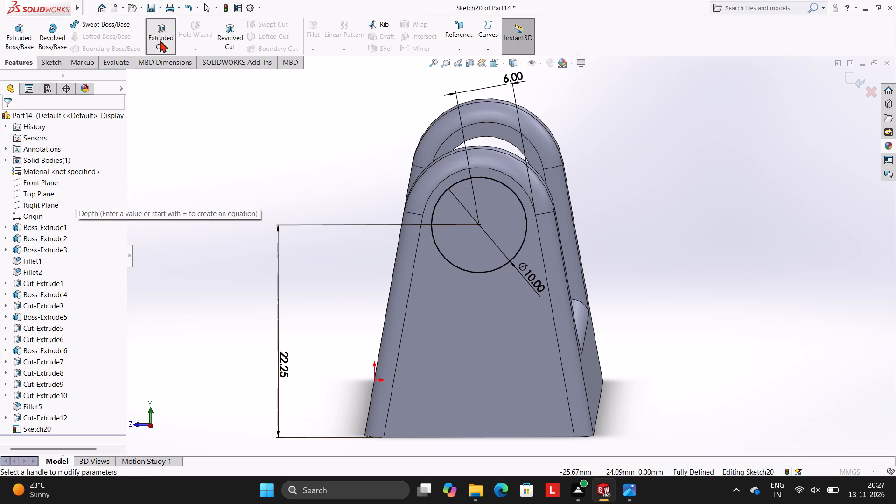
left_click(10, 119)
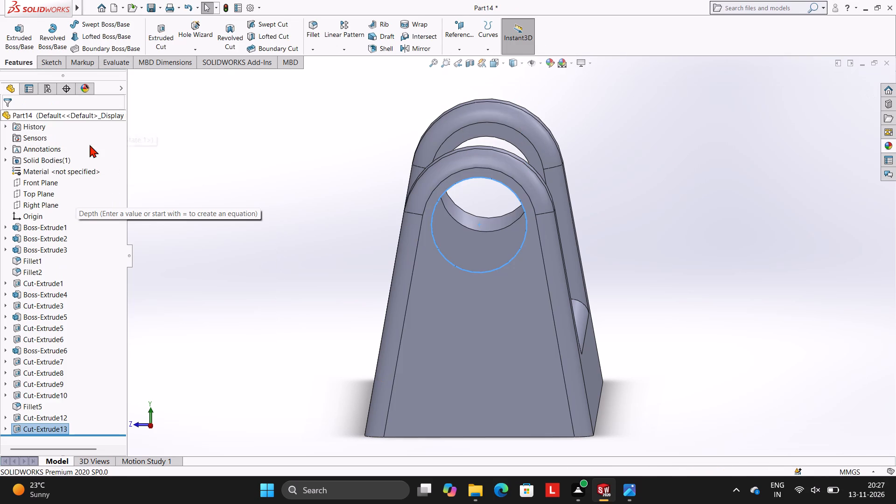
left_click(146, 150)
Examine the holes in both posts and the body between them from several angles.
middle_click_drag(444, 196, 443, 185)
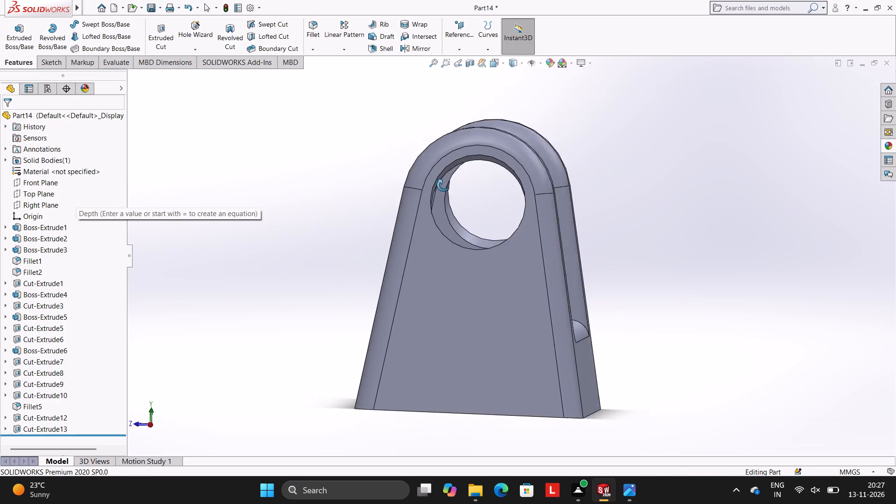
middle_click_drag(443, 185, 377, 166)
scroll(483, 201, "up", 4)
middle_click_drag(465, 183, 424, 187)
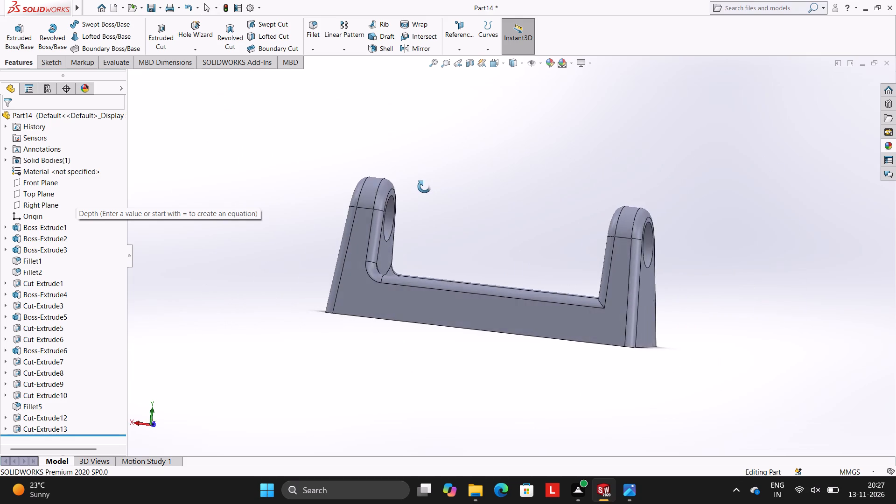
middle_click_drag(424, 187, 387, 211)
middle_click_drag(581, 210, 567, 210)
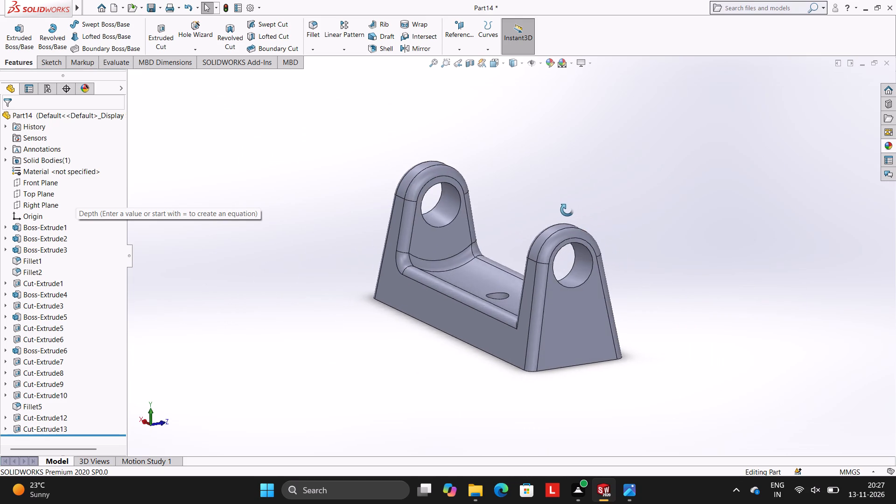
middle_click_drag(567, 210, 591, 211)
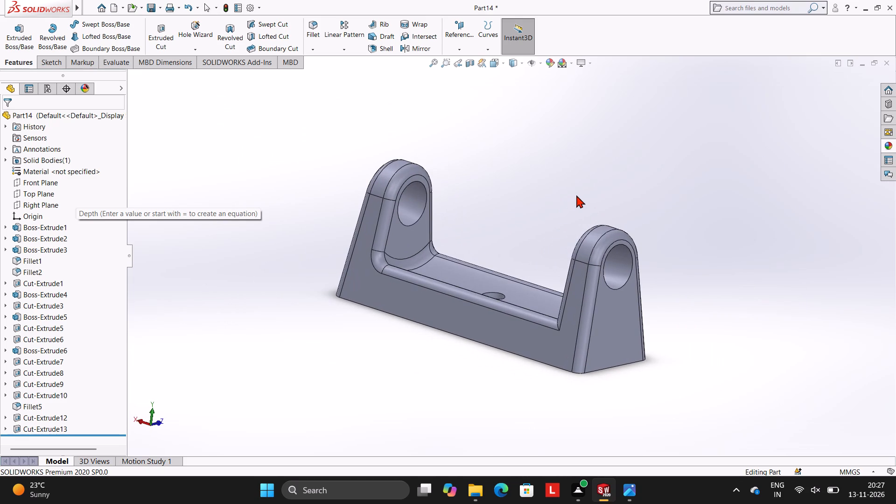
middle_click_drag(543, 210, 536, 241)
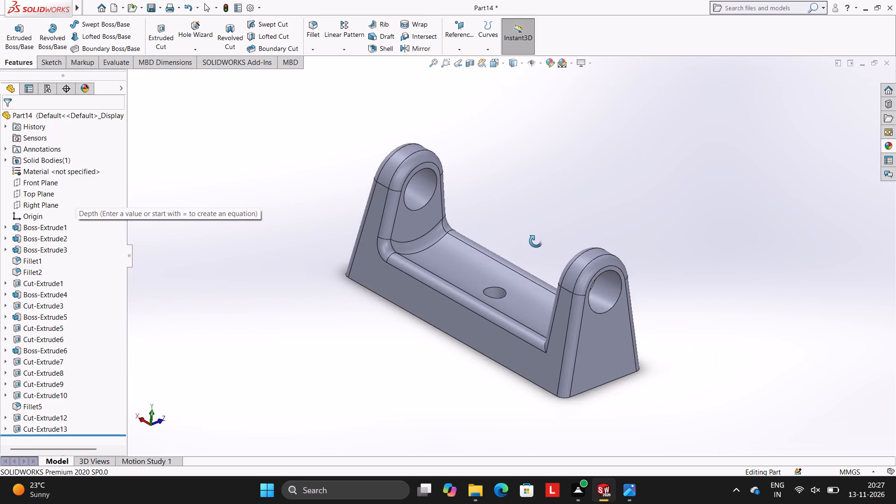
middle_click_drag(536, 241, 532, 273)
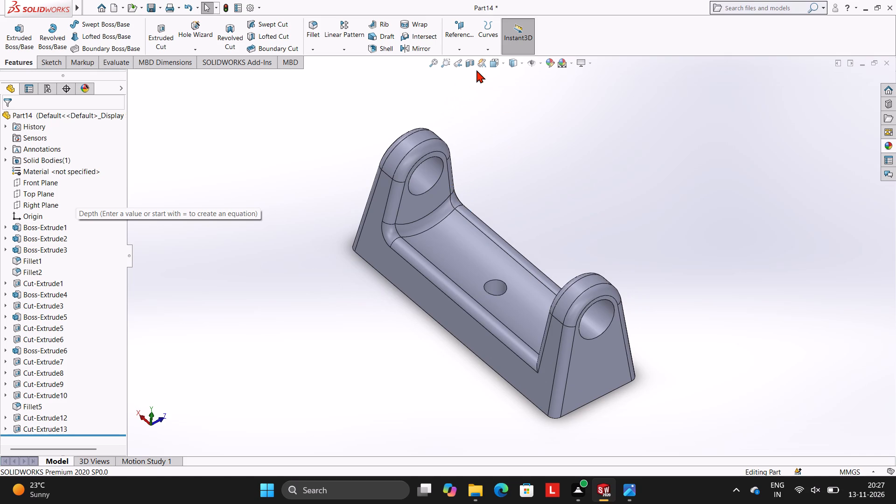
Start a reference plane parallel to the Top Plane, with an offset distance of 20 mm.
left_click(466, 51)
left_click(466, 56)
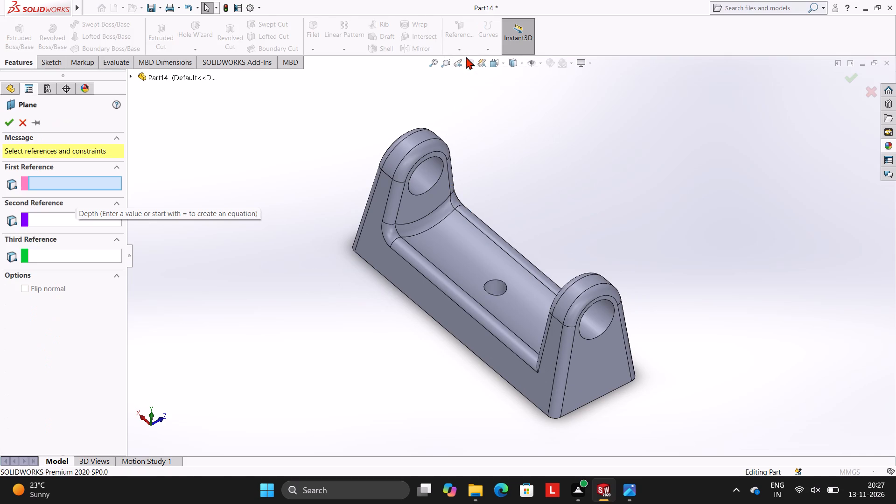
left_click(169, 78)
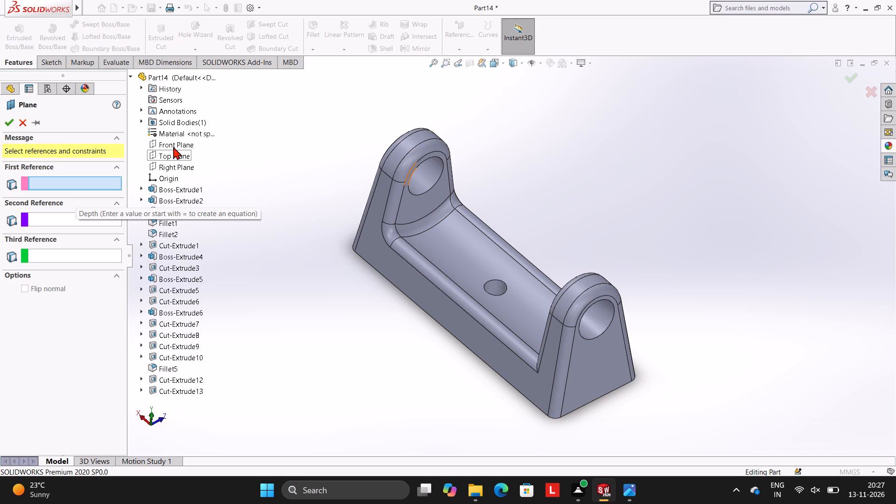
left_click(175, 154)
middle_click_drag(556, 207, 598, 139)
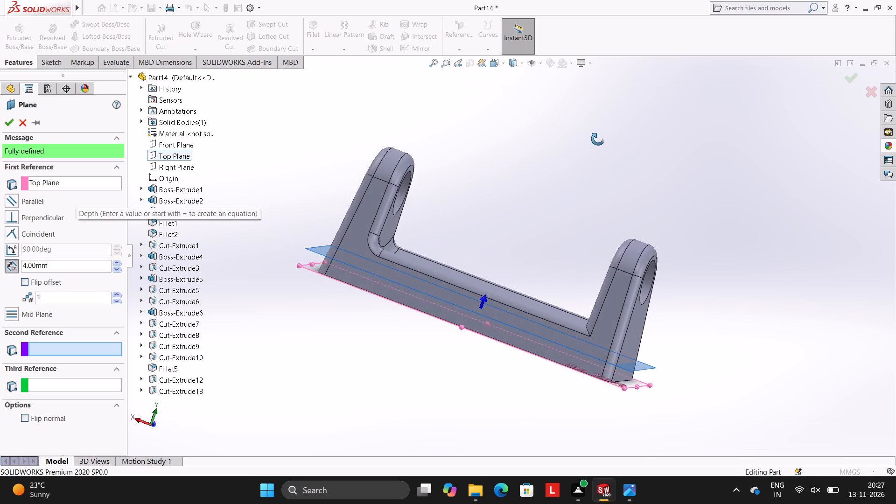
middle_click_drag(598, 139, 595, 160)
middle_click_drag(597, 200, 607, 173)
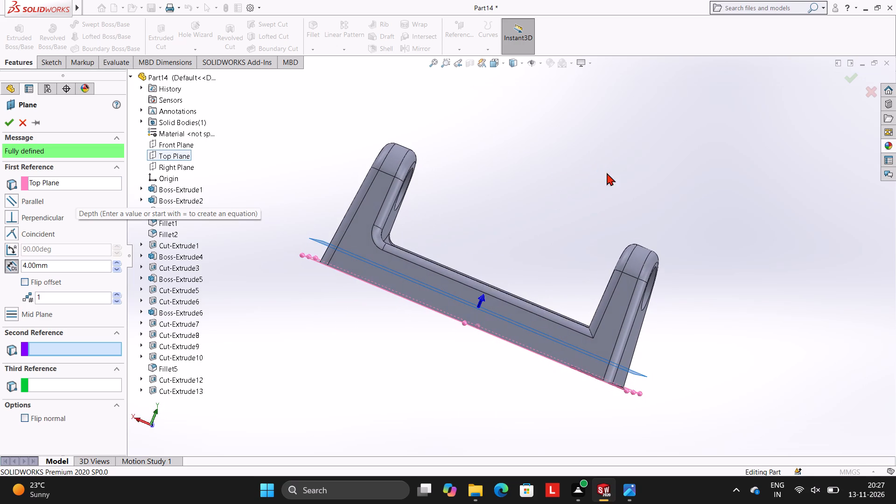
left_click(56, 261)
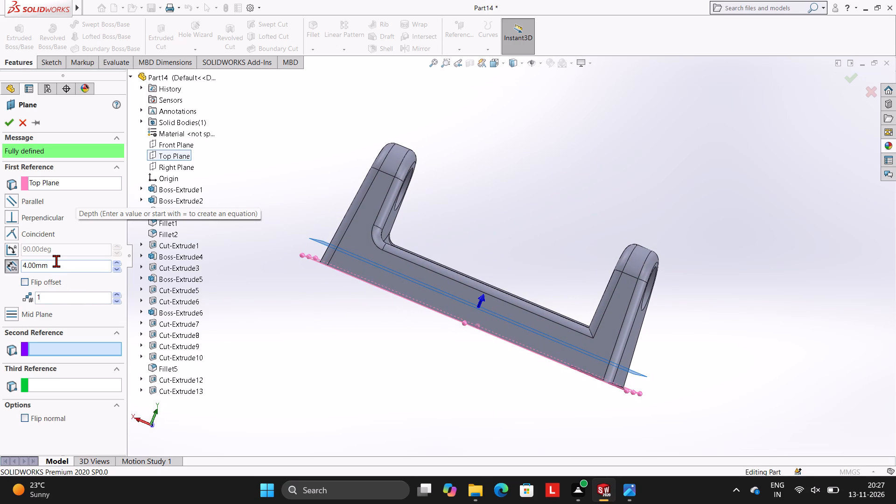
key("BackSpace")
key("BackSpace")
key("BackSpace")
key("BackSpace")
key("BackSpace")
key("BackSpace")
key("BackSpace")
key("BackSpace")
key("BackSpace")
key("BackSpace")
key("BackSpace")
key("BackSpace")
key("BackSpace")
key("BackSpace")
key("BackSpace")
key("BackSpace")
key("BackSpace")
type("20")
key("Return")
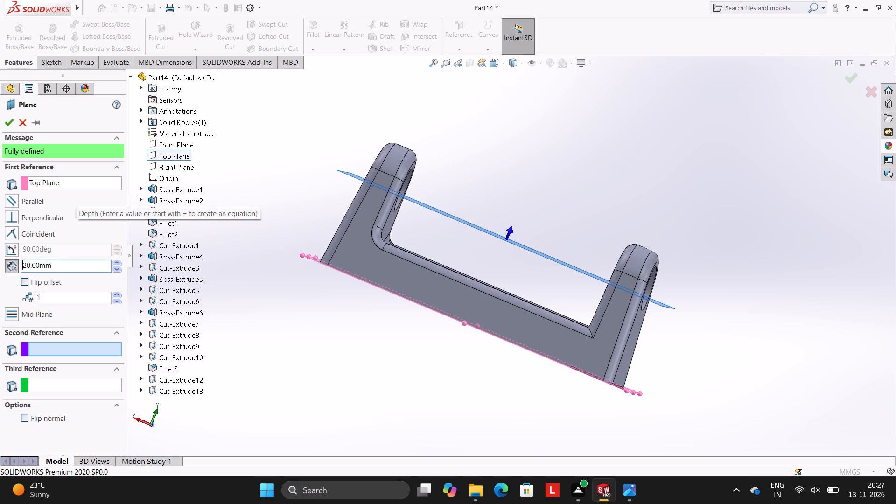
Set the new plane's offset distance from the Top Plane to 10 mm and create the plane.
key("1")
key("Right")
key("Right")
key("Right")
key("Right")
key("Right")
key("Right")
key("Right")
key("Right")
key("Right")
key("Right")
key("Right")
key("Right")
key("Right")
key("BackSpace")
key("BackSpace")
key("BackSpace")
key("BackSpace")
key("BackSpace")
key("BackSpace")
key("BackSpace")
key("BackSpace")
key("BackSpace")
key("BackSpace")
key("BackSpace")
key("BackSpace")
key("BackSpace")
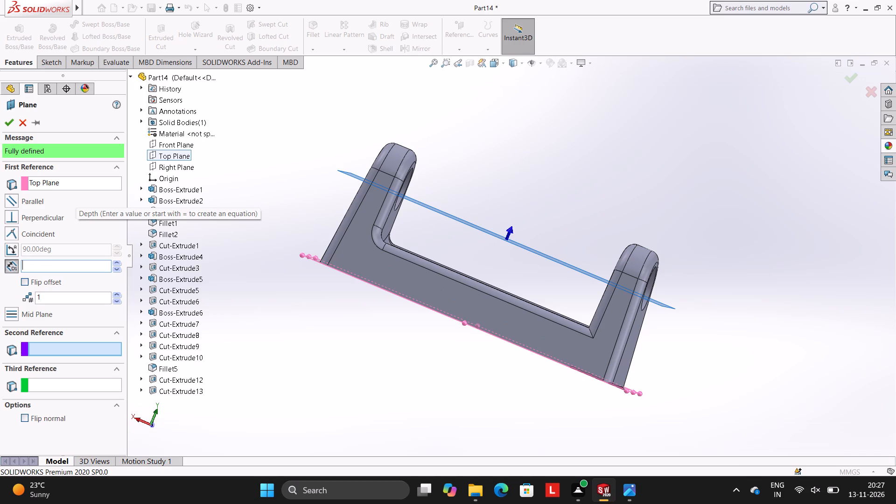
type("10")
key("Return")
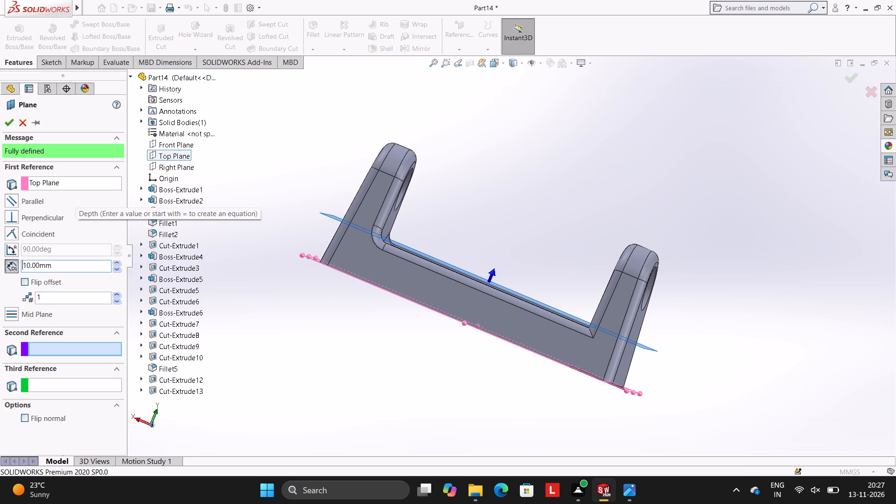
left_click(8, 124)
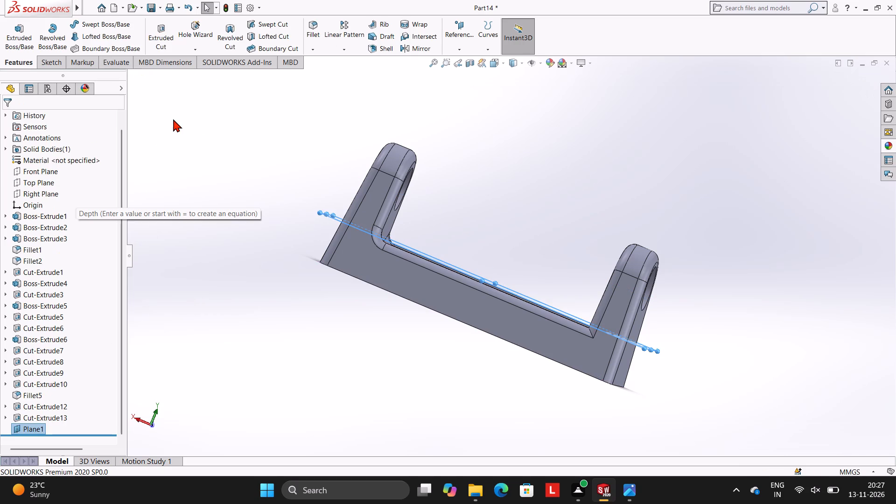
left_click(173, 119)
key("Escape")
Start a new sketch on the new offset plane, viewed normal to it.
middle_click_drag(600, 184, 560, 211)
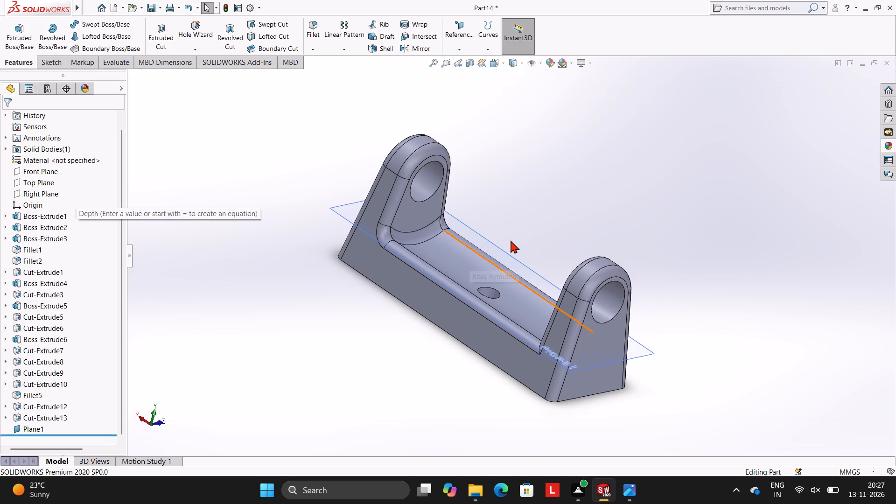
left_click(480, 241)
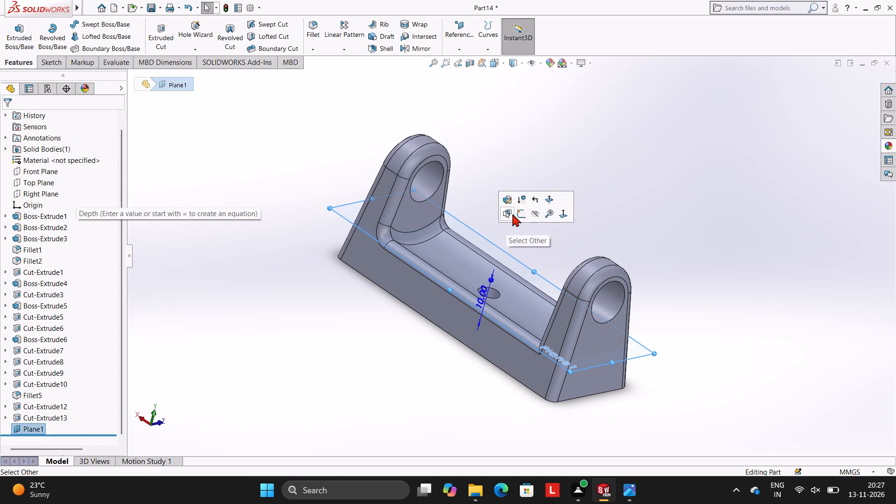
left_click(517, 214)
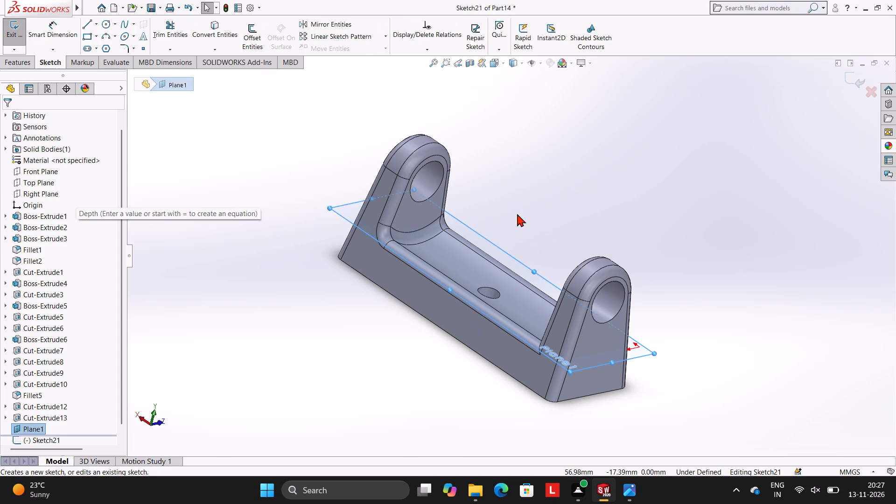
key("ctrl+8")
key("Escape")
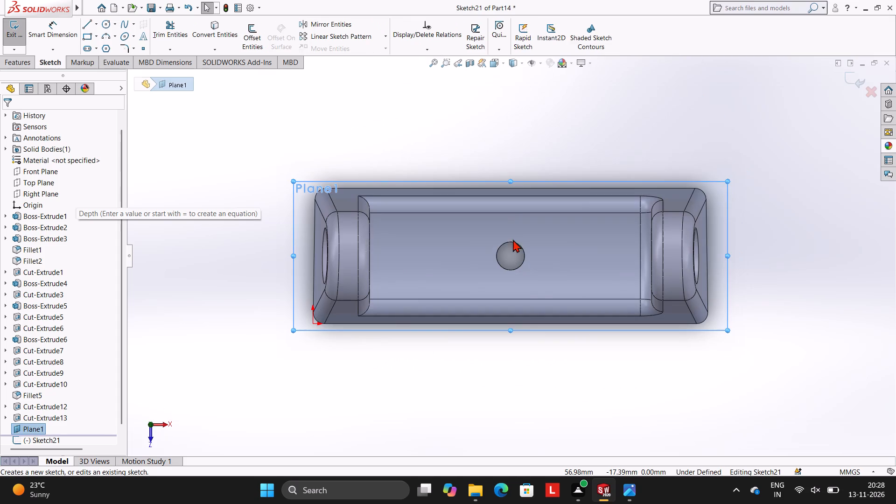
Sketch a 10 mm diameter circle concentric with the small hole in the middle of the body.
scroll(541, 256, "up", 3)
scroll(546, 249, "down", 4)
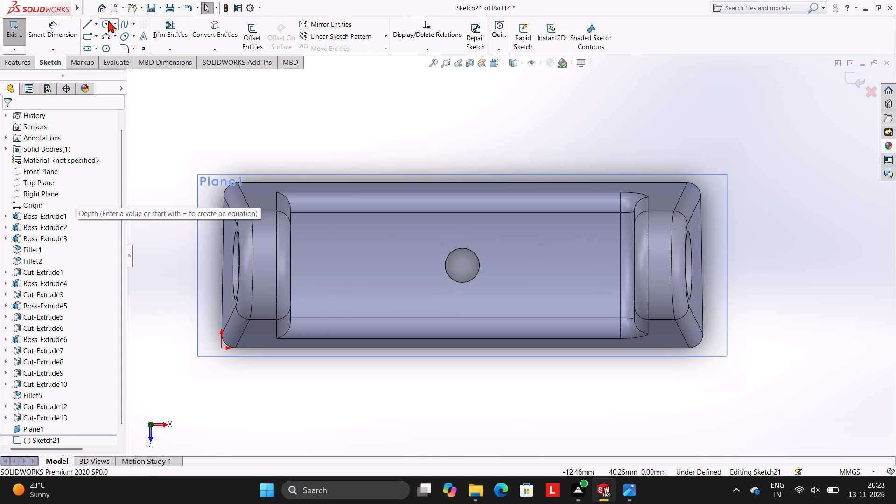
left_click(107, 21)
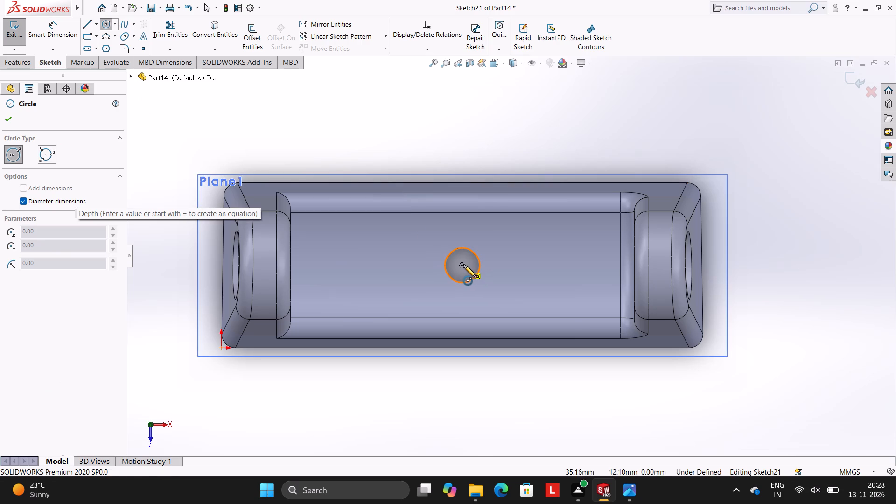
left_click(462, 265)
type("10")
key("Return")
key("Escape")
key("Escape")
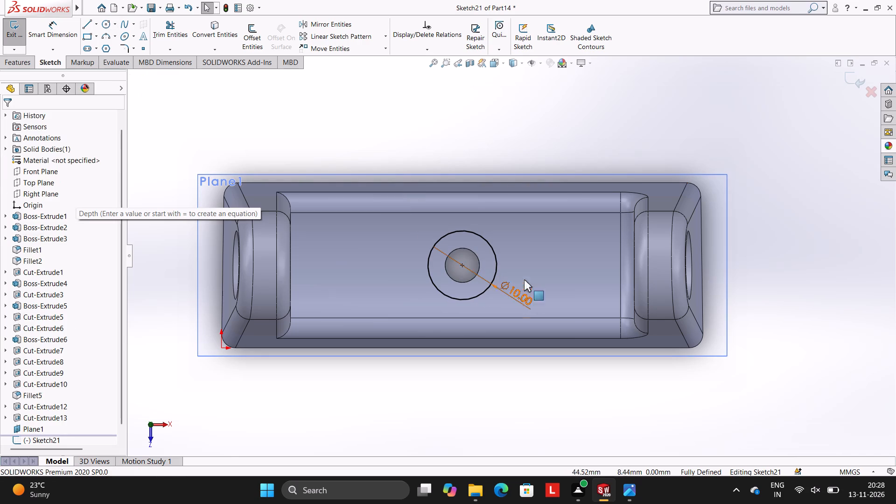
Cut-extrude the 10 mm circle downward to a blind depth of 5 mm around the small hole in the body.
left_click(25, 62)
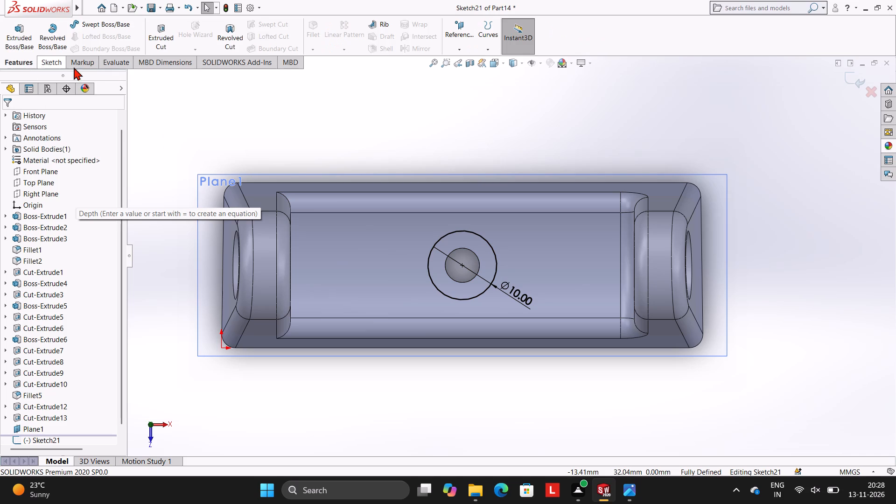
left_click(162, 30)
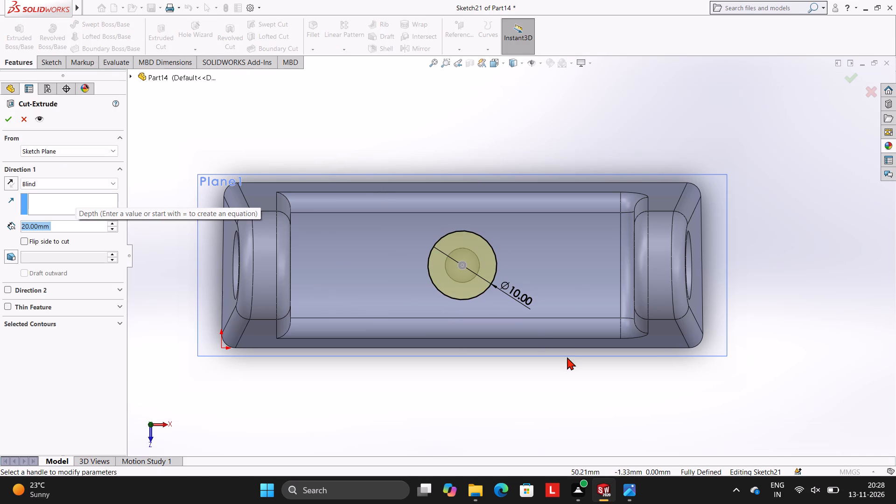
middle_click_drag(567, 357, 567, 200)
middle_click_drag(606, 340, 594, 285)
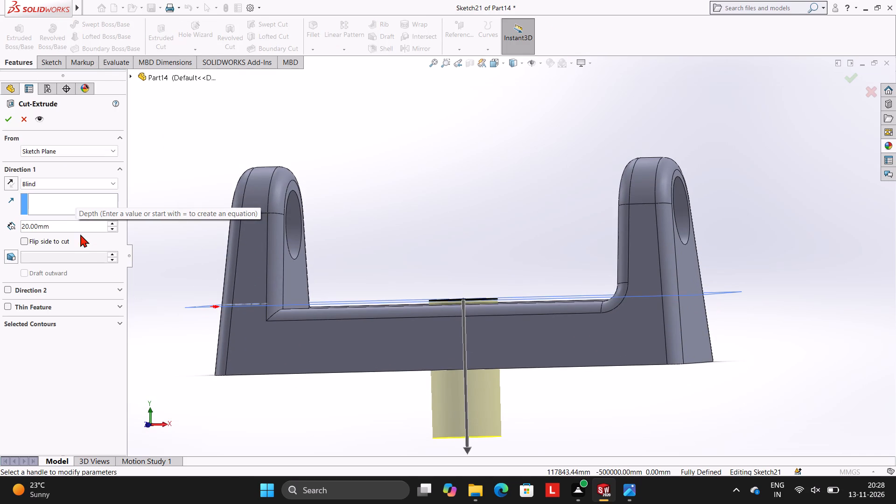
left_click(58, 223)
key("BackSpace")
key("BackSpace")
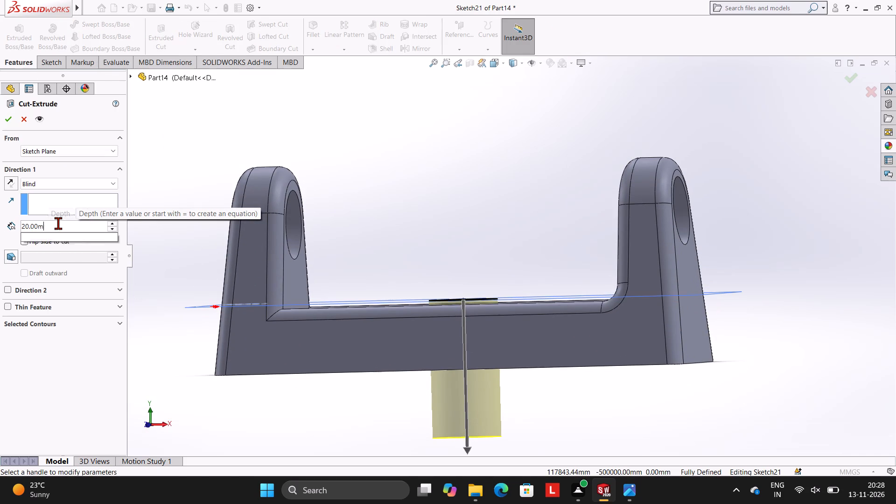
key("BackSpace")
key("BackSpace")
key("BackSpace")
key("BackSpace")
key("BackSpace")
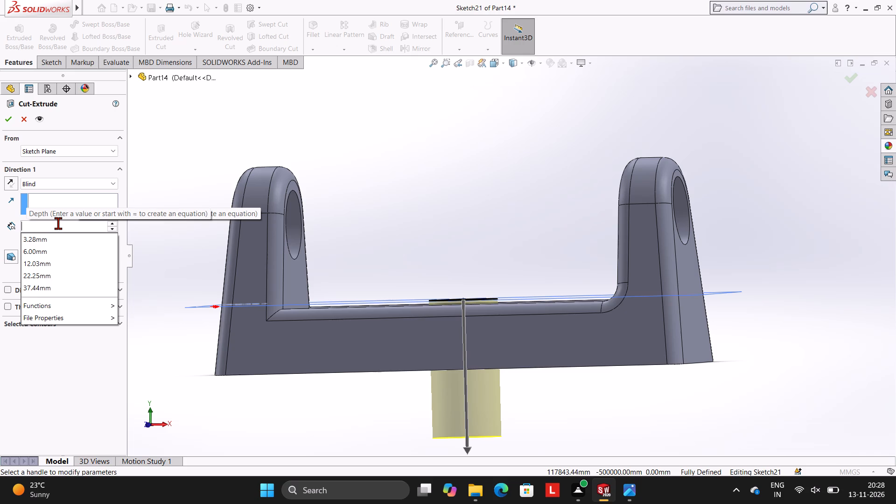
type("10")
key("Return")
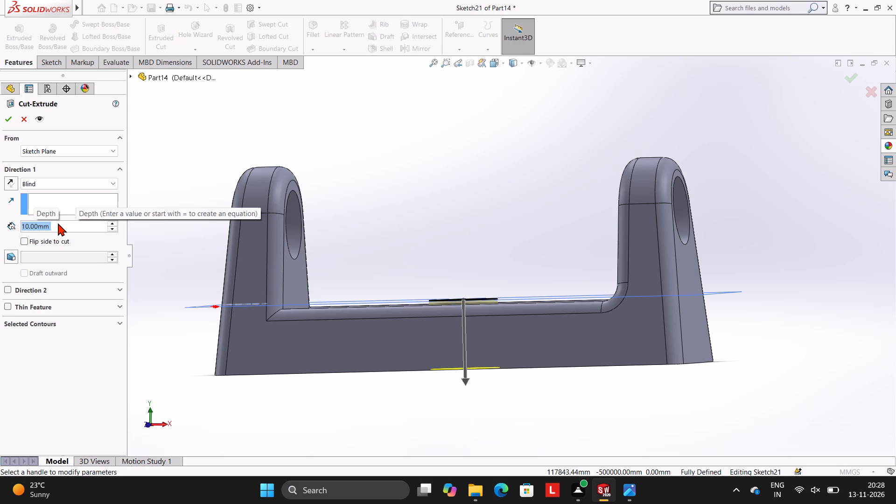
key("5")
key("Return")
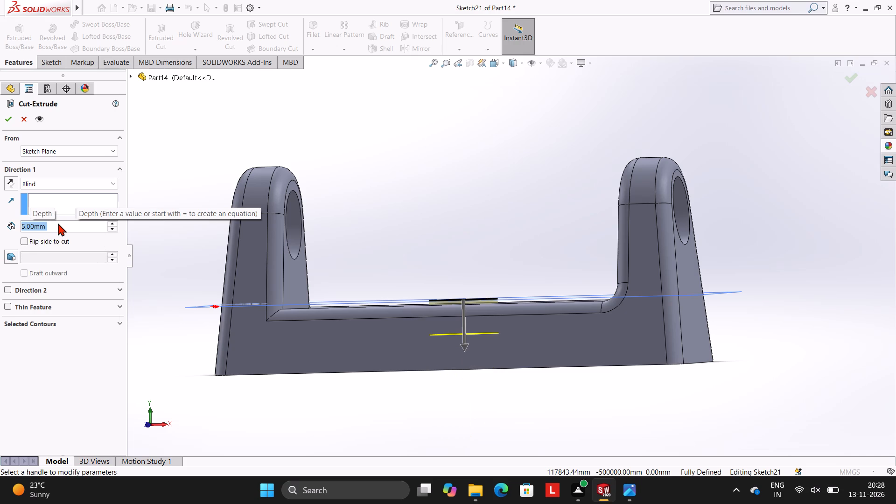
left_click(8, 117)
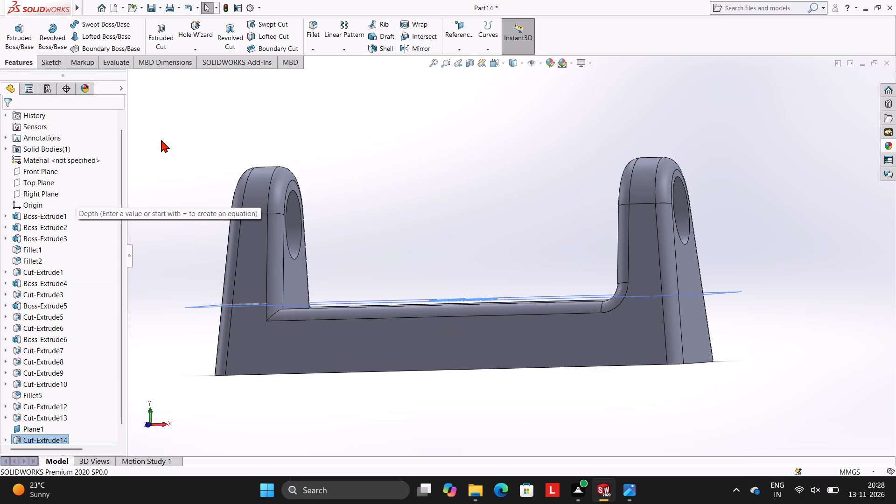
left_click(201, 135)
Hide the offset reference plane so only the solid part is displayed.
scroll(503, 180, "up", 1)
middle_click_drag(503, 182, 505, 231)
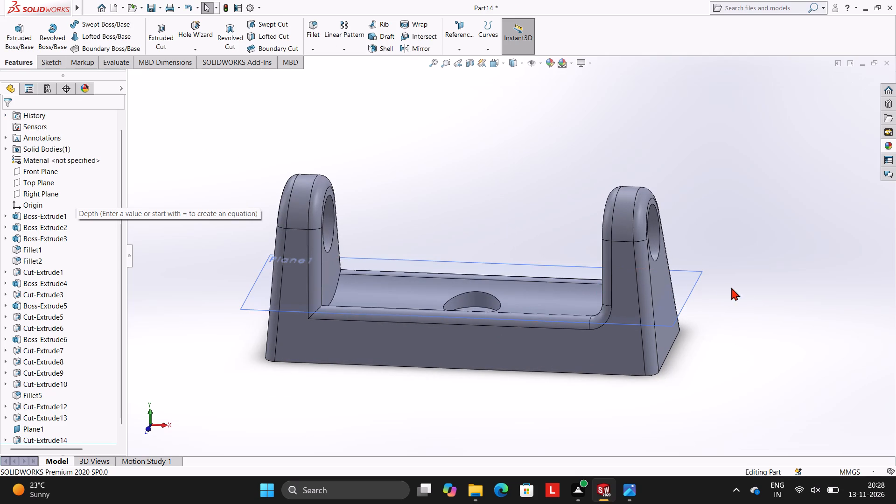
left_click(688, 277)
left_click(738, 251)
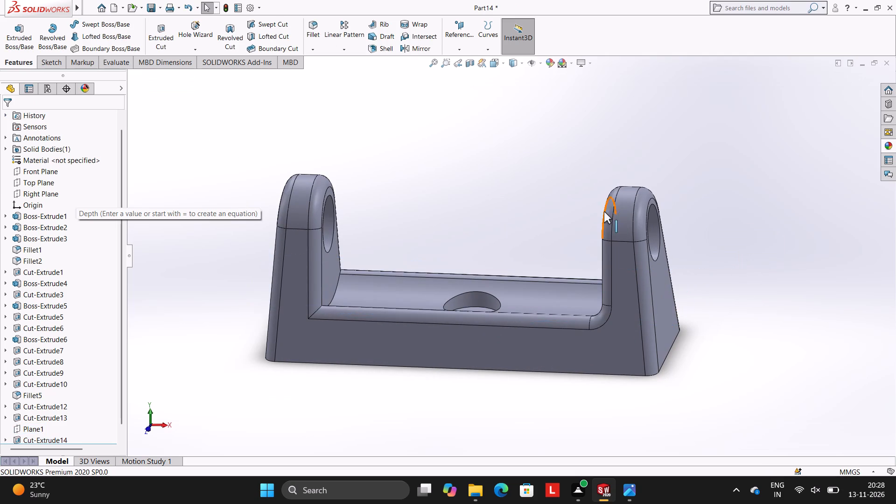
left_click(578, 166)
Examine the part from several angles, checking the posts, fillets and the recessed hole in the middle.
middle_click_drag(639, 185, 608, 196)
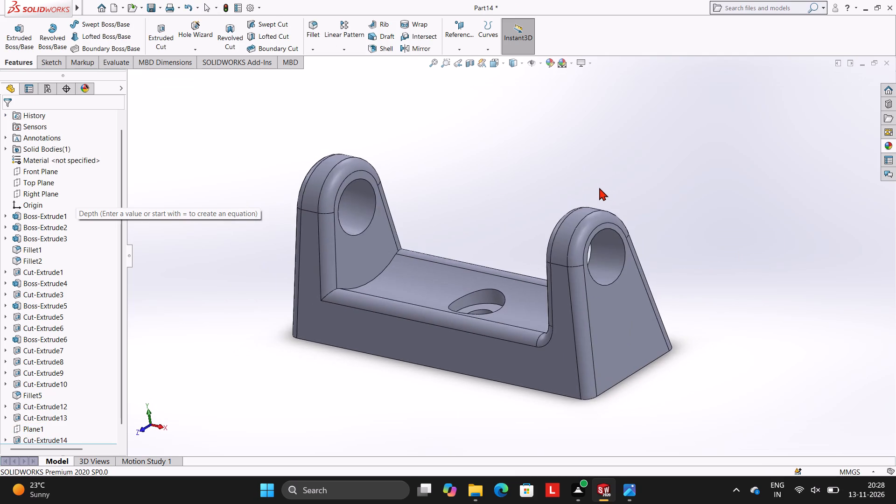
scroll(594, 185, "up", 3)
middle_click_drag(658, 185, 668, 195)
scroll(557, 193, "down", 3)
scroll(554, 213, "up", 2)
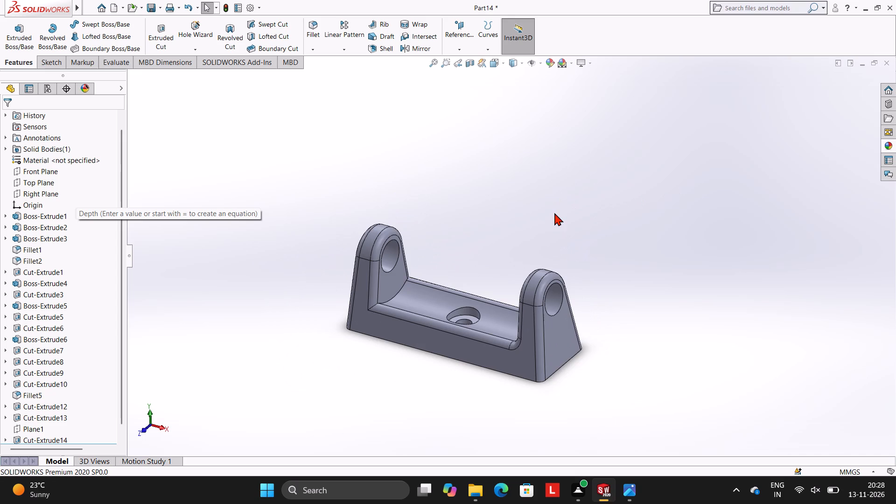
scroll(554, 213, "up", 1)
scroll(350, 359, "down", 1)
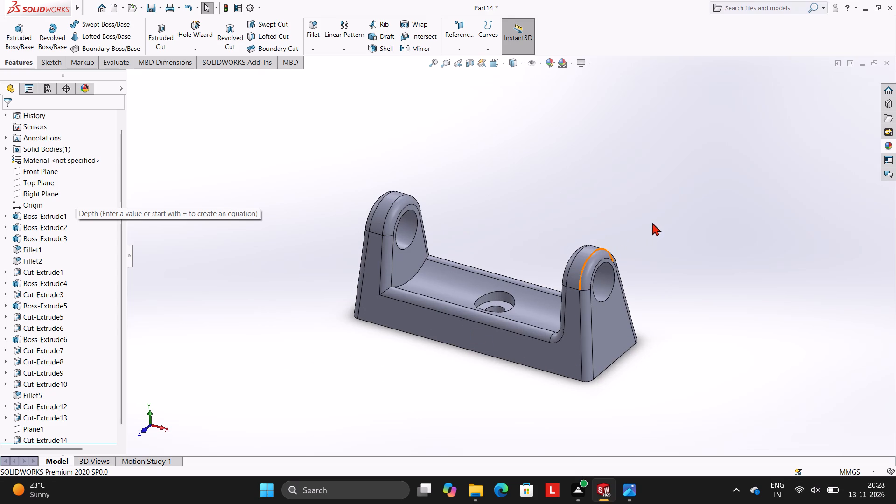
scroll(686, 218, "down", 1)
middle_click_drag(686, 218, 691, 189)
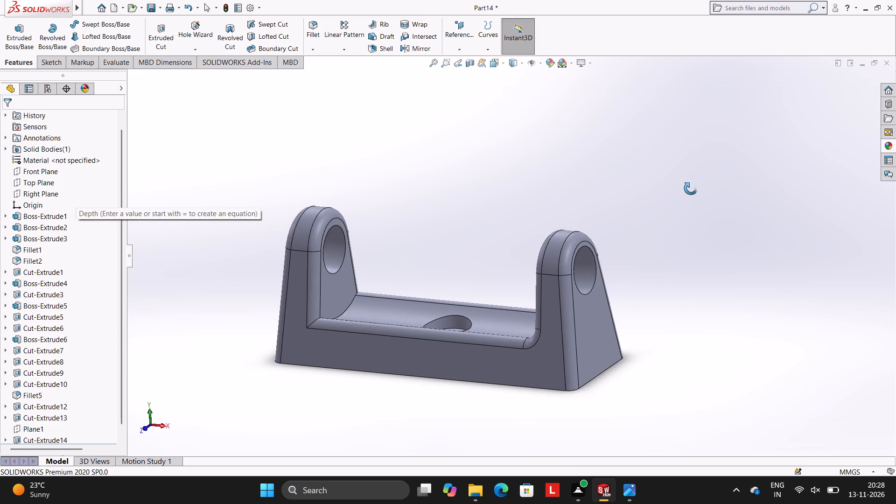
middle_click_drag(691, 189, 693, 190)
middle_click_drag(653, 200, 651, 208)
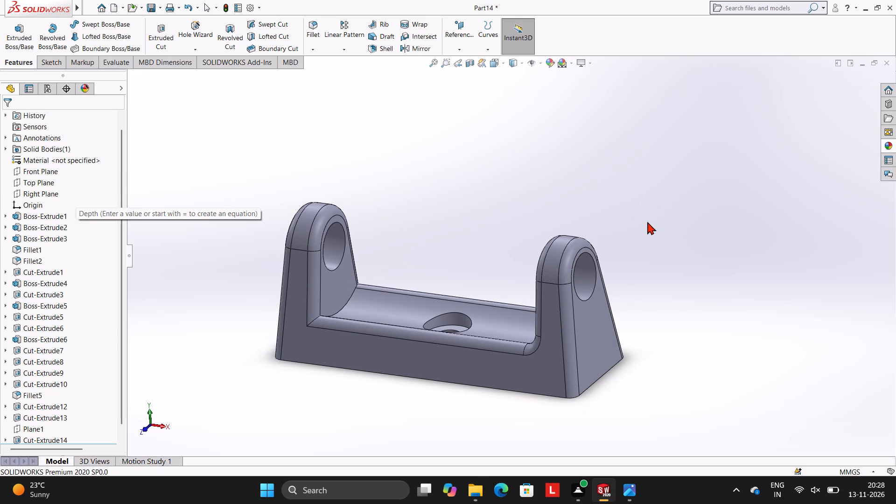
Apply the Red LED appearance to the edge fillet feature running around the posts and body.
left_click(892, 142)
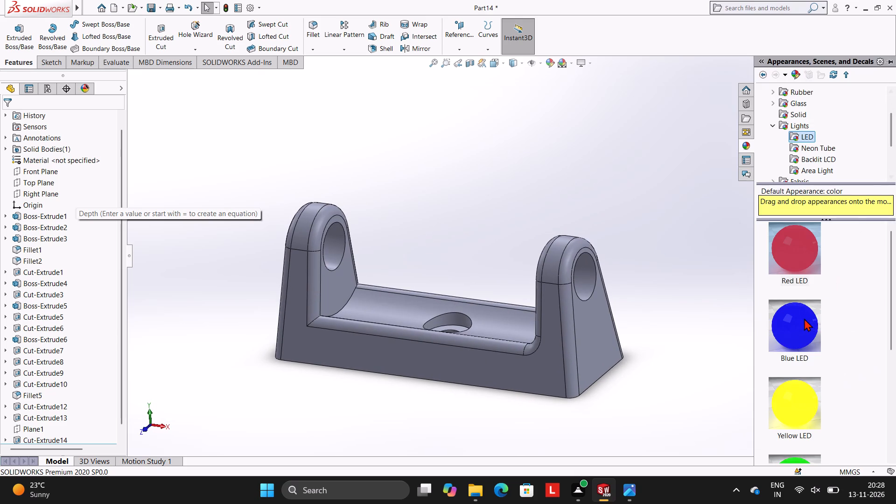
left_click_drag(805, 257, 580, 322)
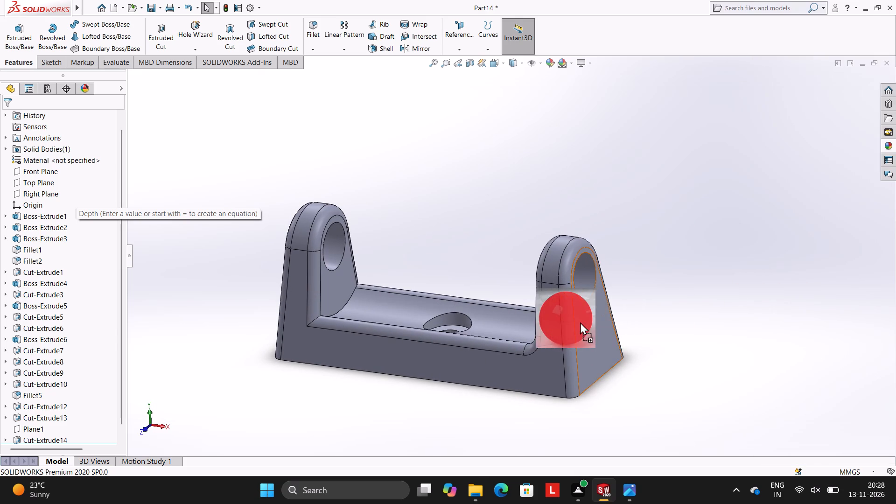
left_click_drag(580, 322, 511, 340)
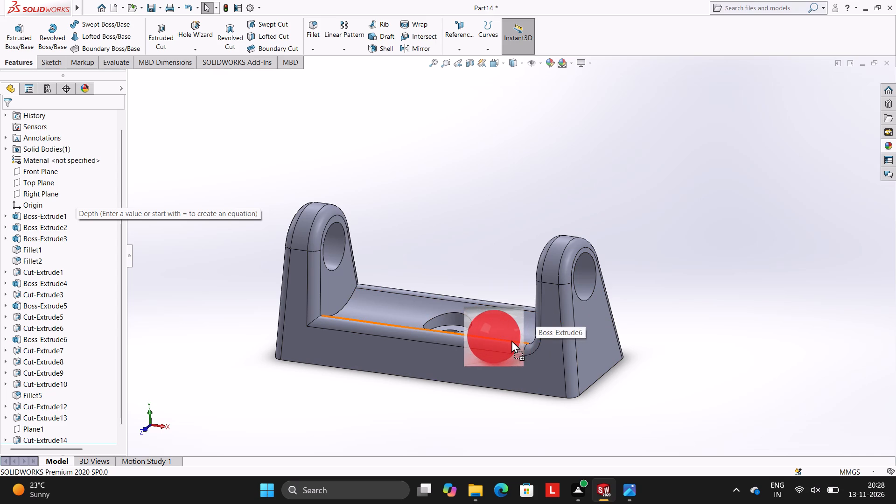
left_click_drag(511, 340, 509, 343)
left_click(509, 343)
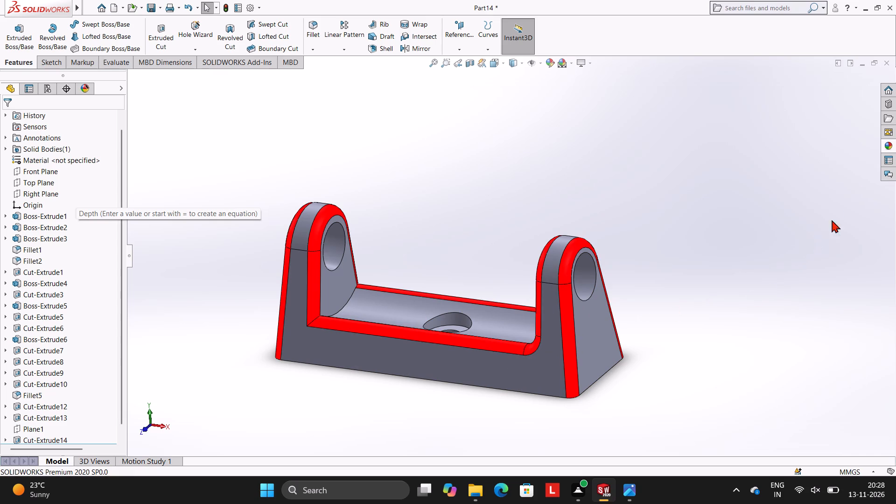
Apply the Blue LED appearance to the whole solid body.
left_click(890, 147)
left_click_drag(811, 323, 645, 351)
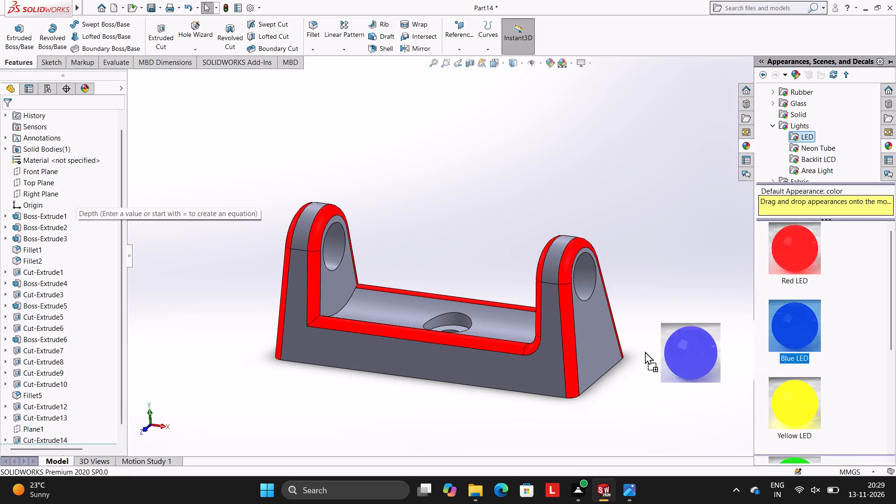
left_click_drag(645, 351, 479, 359)
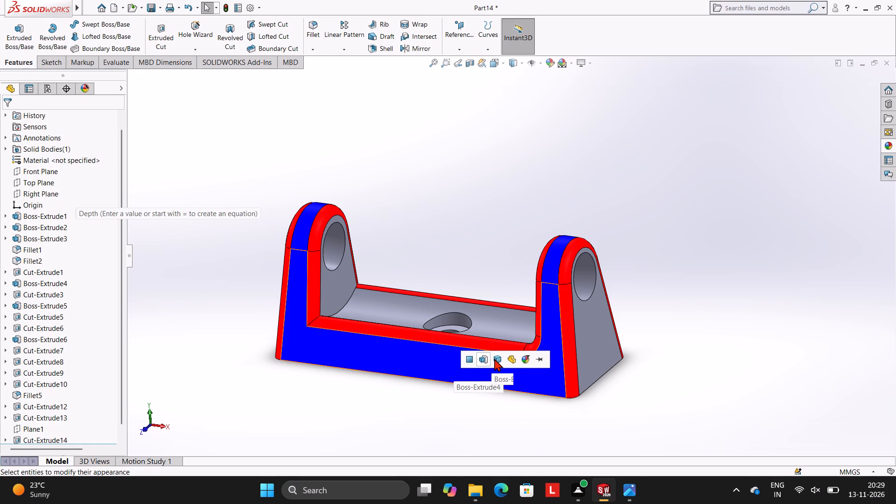
left_click(494, 358)
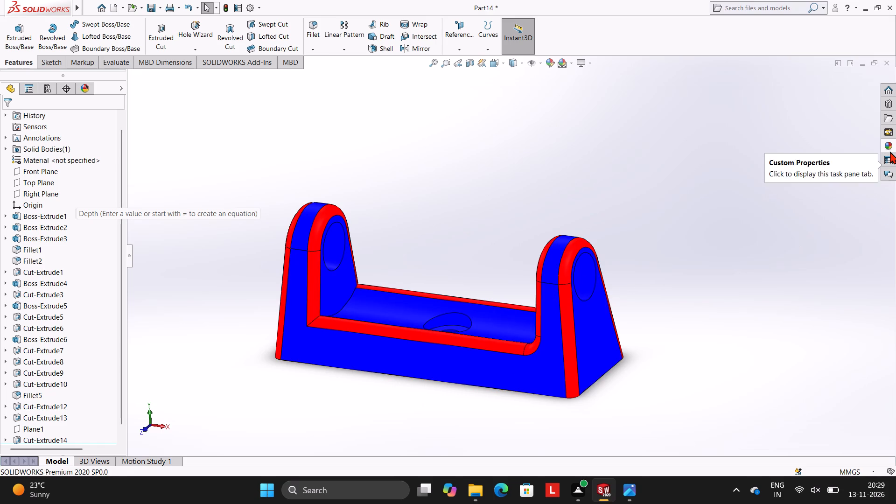
Apply the Yellow LED appearance to the hole cut features in both posts.
left_click(891, 140)
left_click_drag(793, 391, 599, 268)
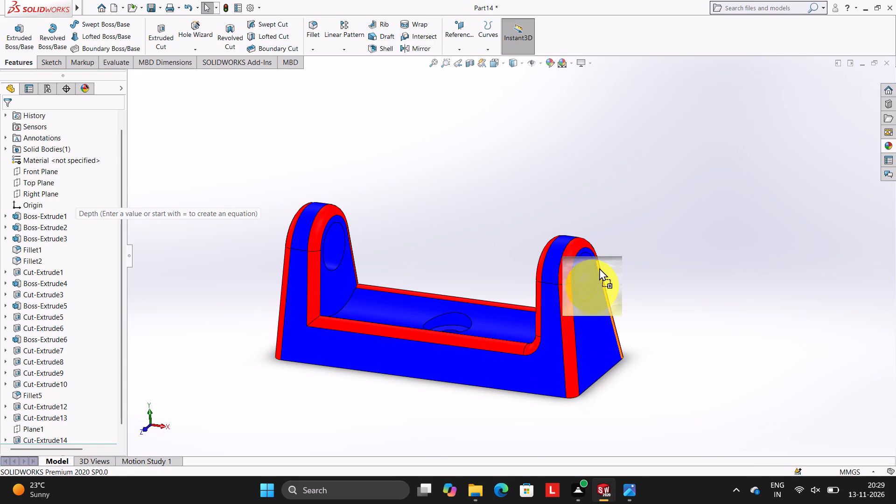
left_click_drag(599, 268, 581, 261)
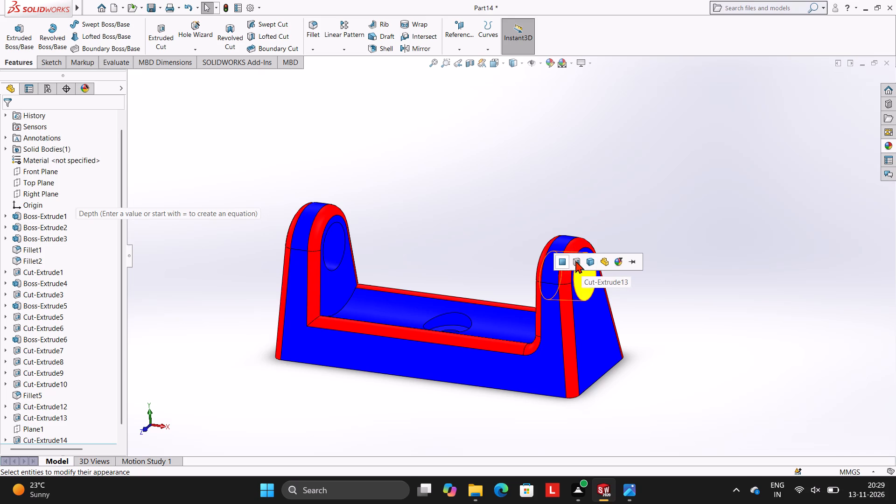
left_click(575, 260)
middle_click_drag(510, 256, 476, 236)
scroll(433, 216, "down", 3)
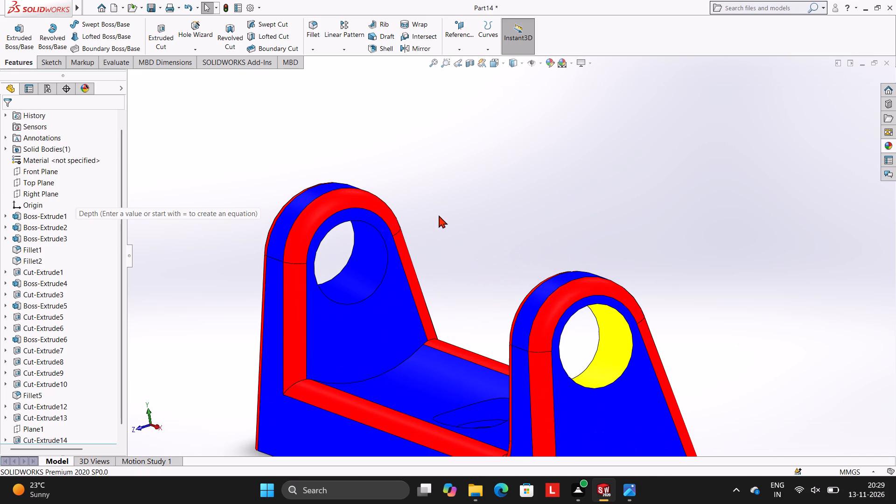
left_click(890, 140)
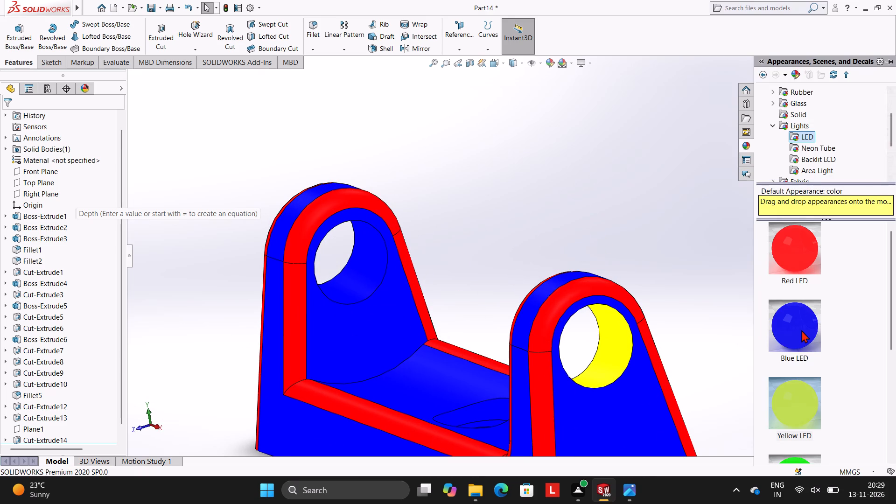
left_click_drag(791, 390, 379, 252)
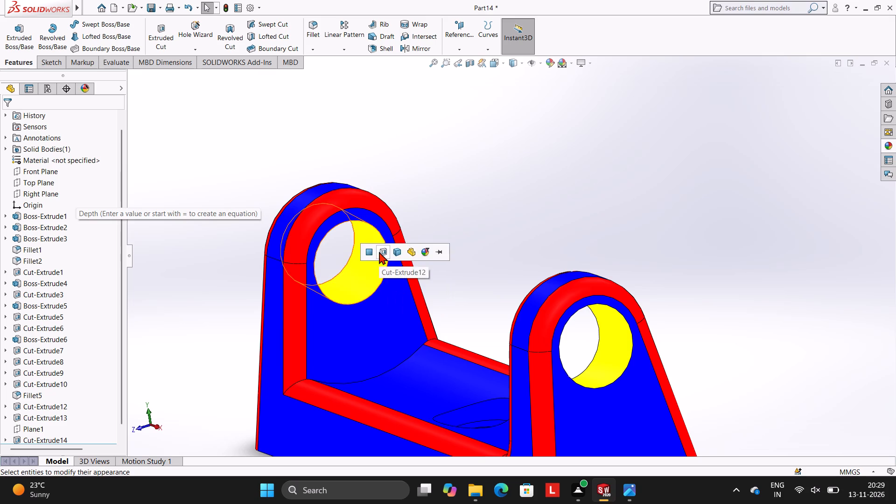
left_click(379, 252)
Apply the Yellow LED appearance to the 10 mm recess cut in the middle of the body.
scroll(496, 285, "up", 4)
middle_click_drag(521, 282, 550, 365)
scroll(500, 330, "down", 3)
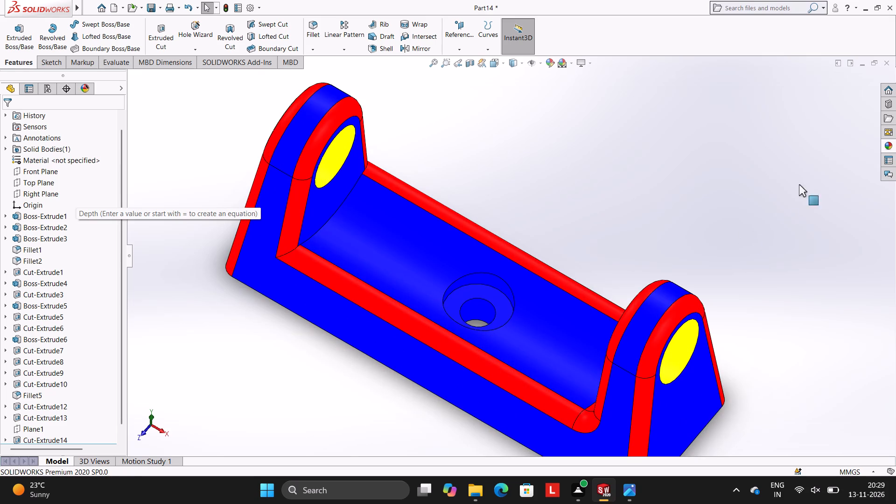
left_click_drag(893, 146, 892, 151)
left_click_drag(788, 390, 617, 352)
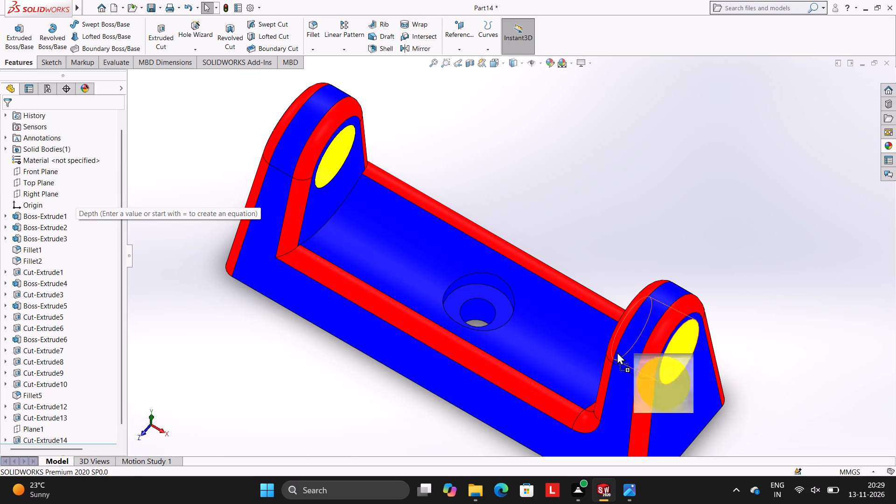
left_click_drag(617, 352, 484, 274)
left_click(484, 274)
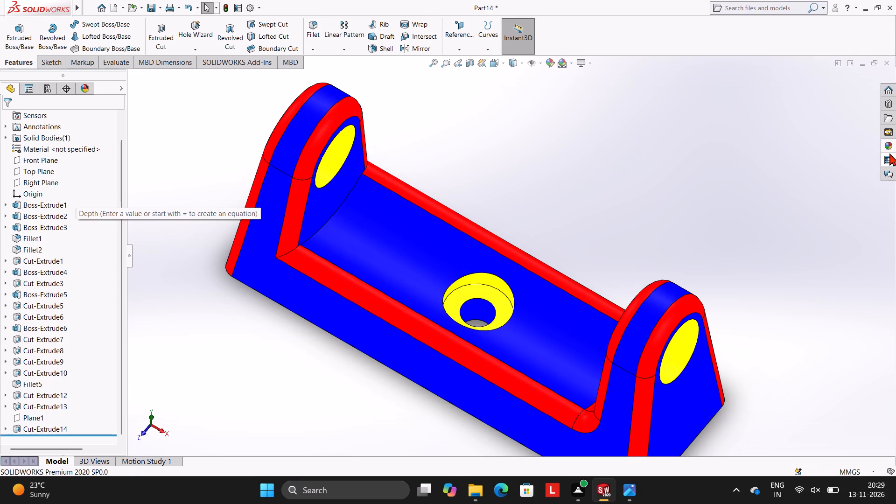
Apply the green LED appearance to the small 5 mm hole inside the recess.
left_click(889, 148)
scroll(822, 333, "down", 2)
left_click_drag(799, 274, 474, 309)
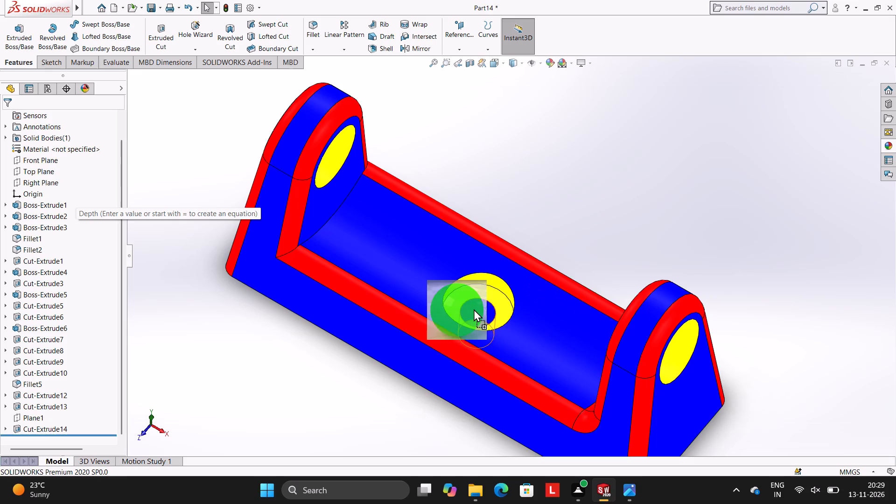
left_click_drag(474, 309, 479, 309)
left_click(479, 309)
Examine the coloured part from different angles and distances.
middle_click_drag(555, 262, 569, 204)
scroll(568, 214, "up", 3)
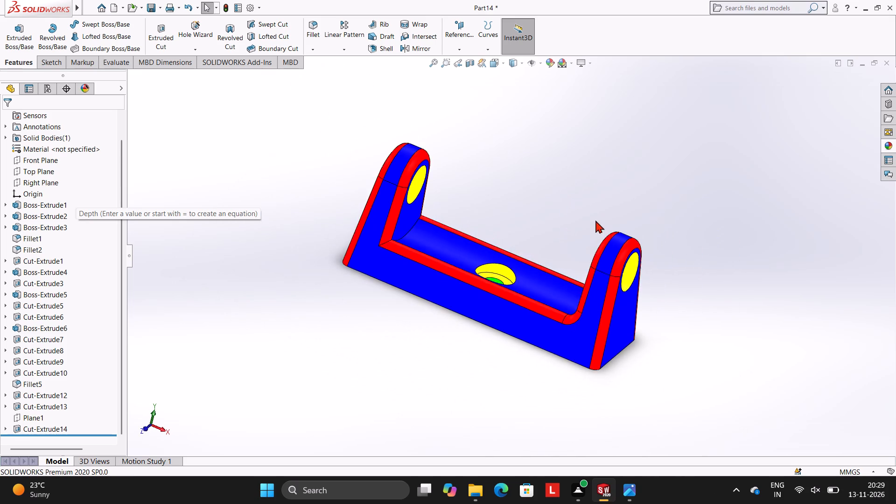
middle_click_drag(585, 212, 567, 185)
scroll(518, 222, "up", 2)
scroll(518, 222, "down", 2)
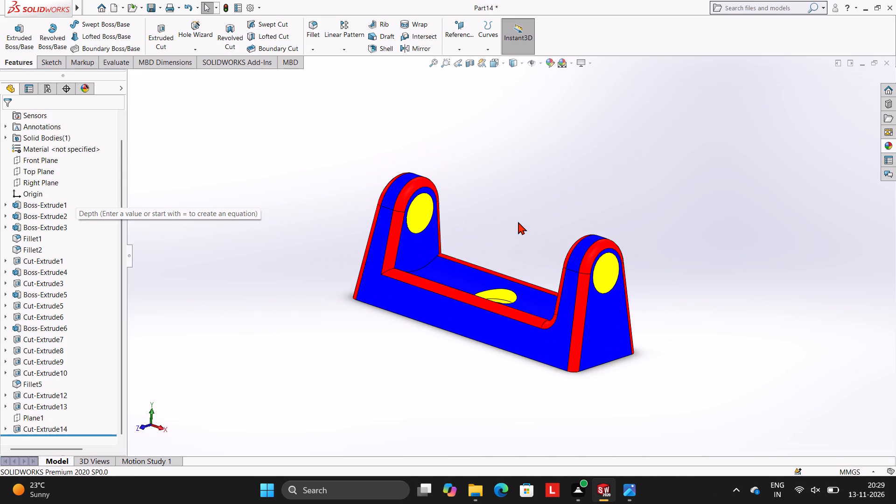
scroll(518, 222, "down", 2)
scroll(519, 231, "up", 2)
scroll(486, 301, "down", 2)
scroll(509, 329, "up", 2)
scroll(512, 330, "down", 1)
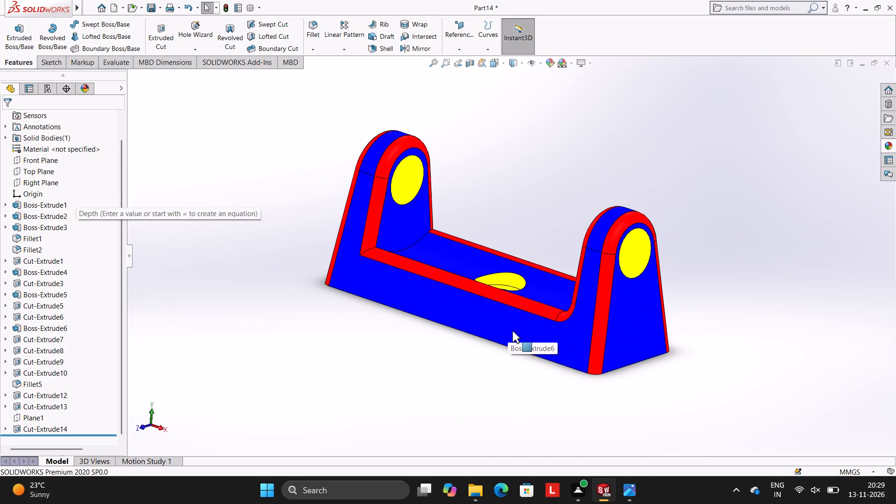
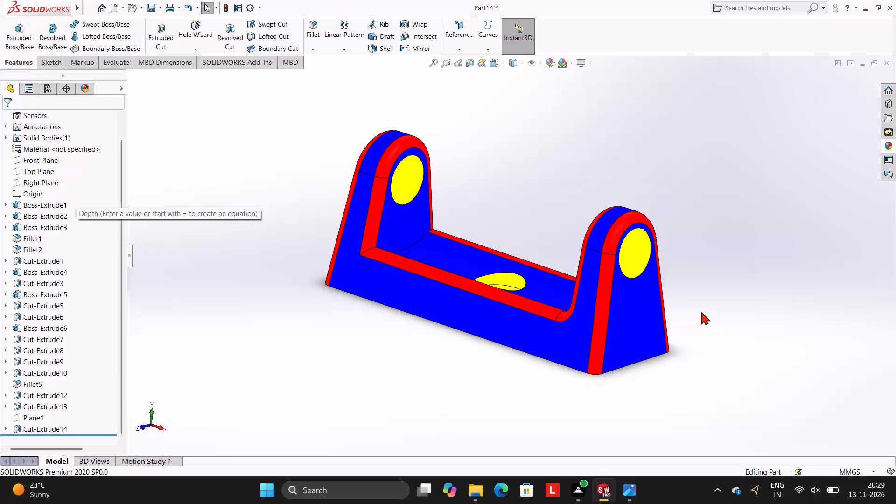
Save the part in the Documents folder as U CRADLE WITH TWO DRAFTED PIERCED EARS.
key("ctrl+s")
type("U")
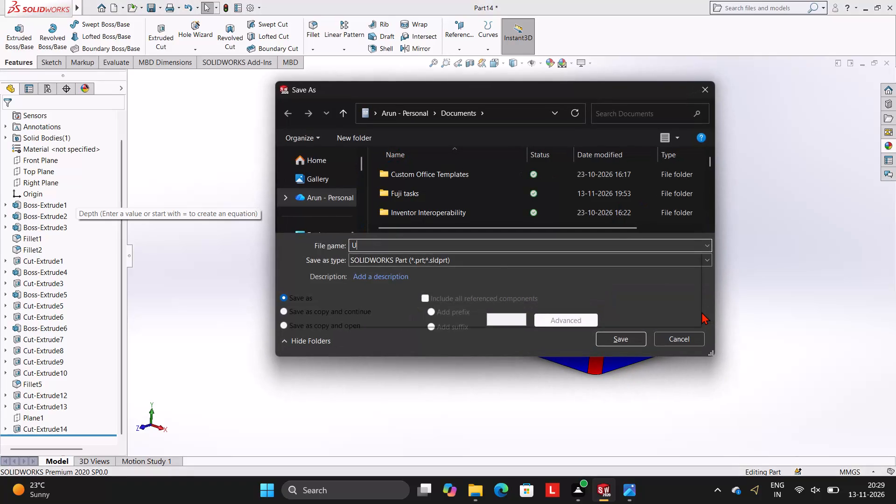
key("space")
type("CRAD")
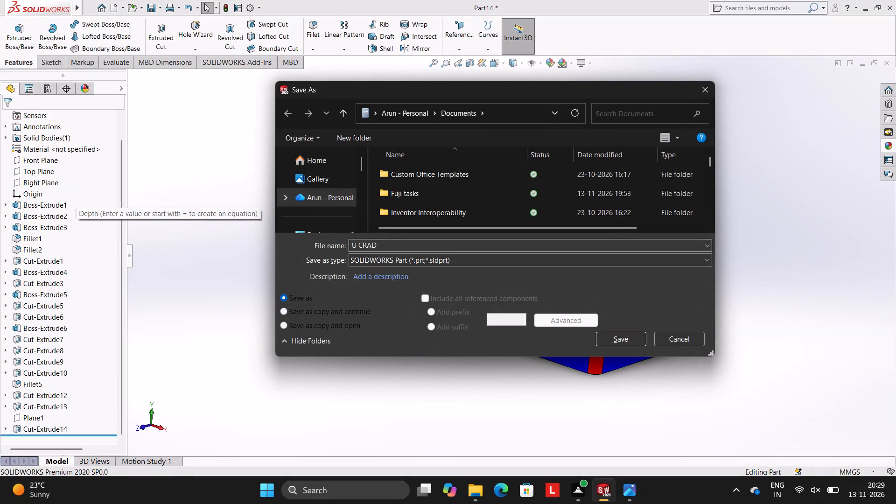
type("LE")
key("space")
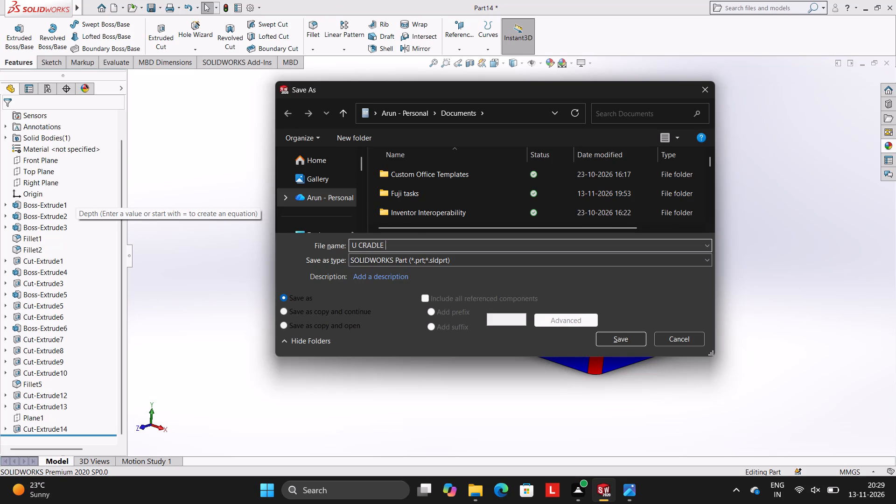
type("WITH")
key("space")
type("TWO")
key("space")
type("DRAF")
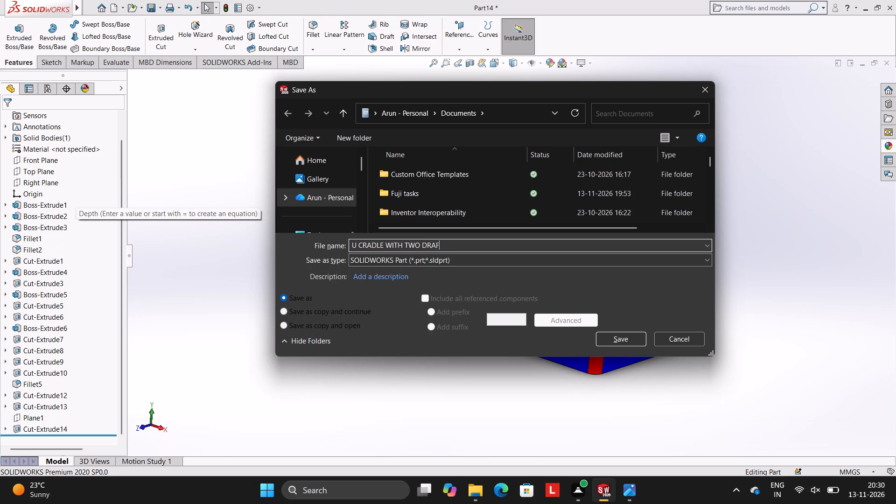
type("TED")
key("space")
key("p")
type("IE")
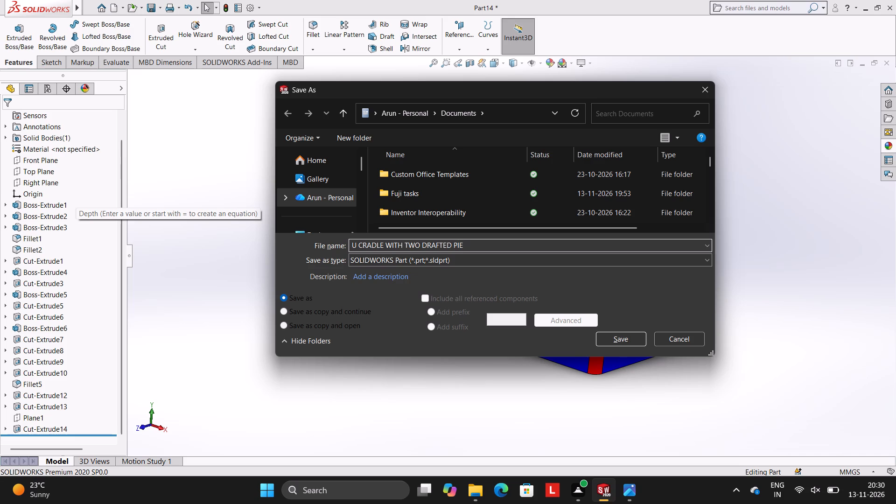
key("r")
type("CED")
key("space")
type("EARS")
key("space")
left_click(626, 335)
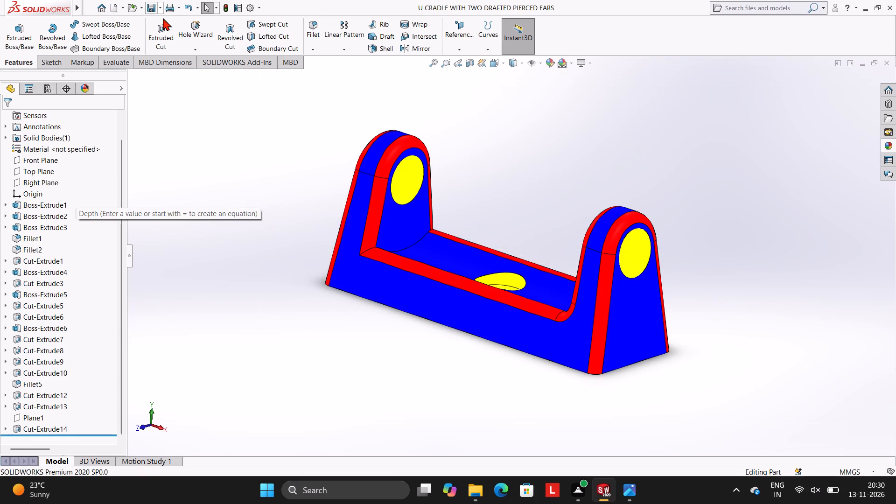
Save a copy of the part as an Adobe PDF in the Documents folder, keeping the same file name.
left_click(161, 11)
left_click(163, 30)
left_click(495, 259)
left_click(465, 68)
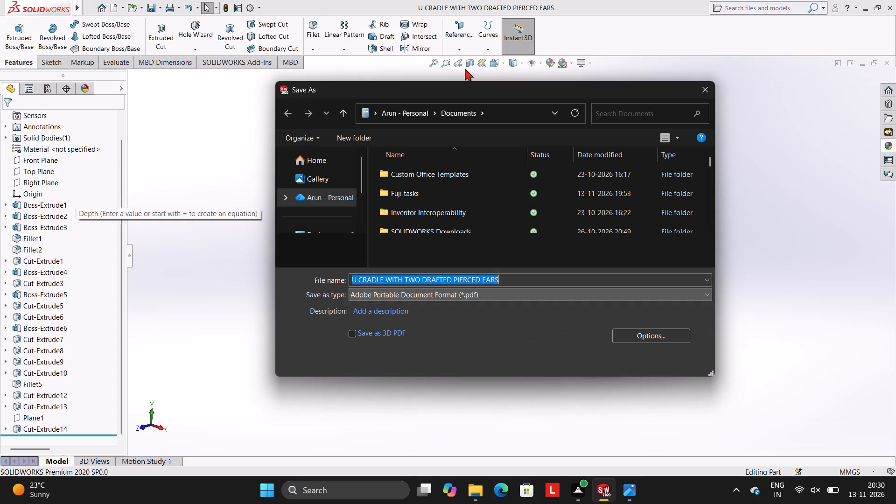
left_click(609, 353)
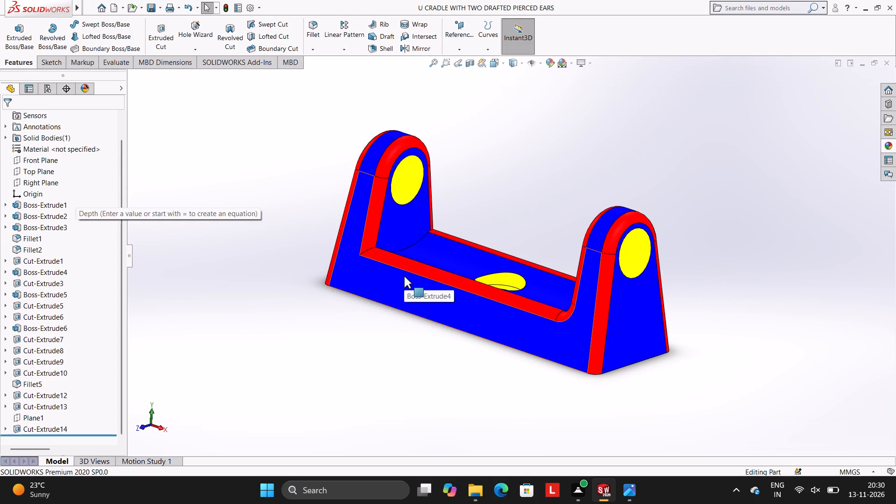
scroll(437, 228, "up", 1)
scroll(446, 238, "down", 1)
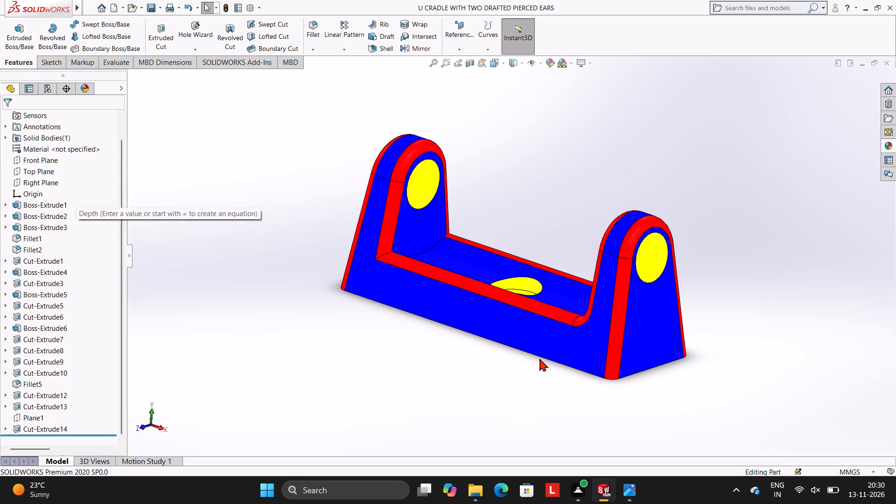